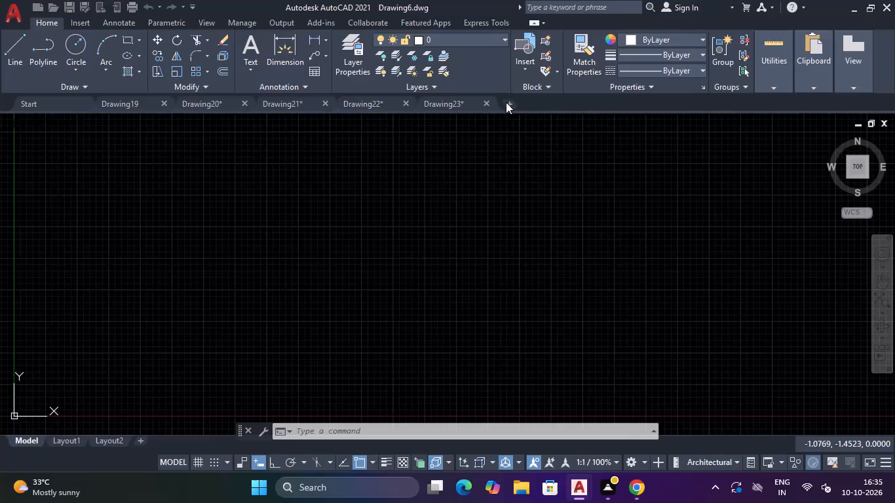
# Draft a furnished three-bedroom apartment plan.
# Turn off the grid display in the new drawing.
pyautogui.press('Escape')
pyautogui.press('Escape')
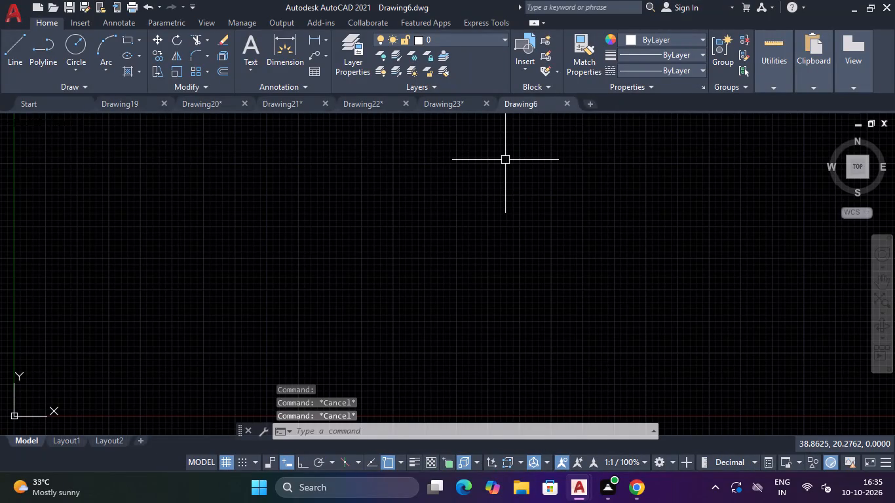
pyautogui.press('F7')
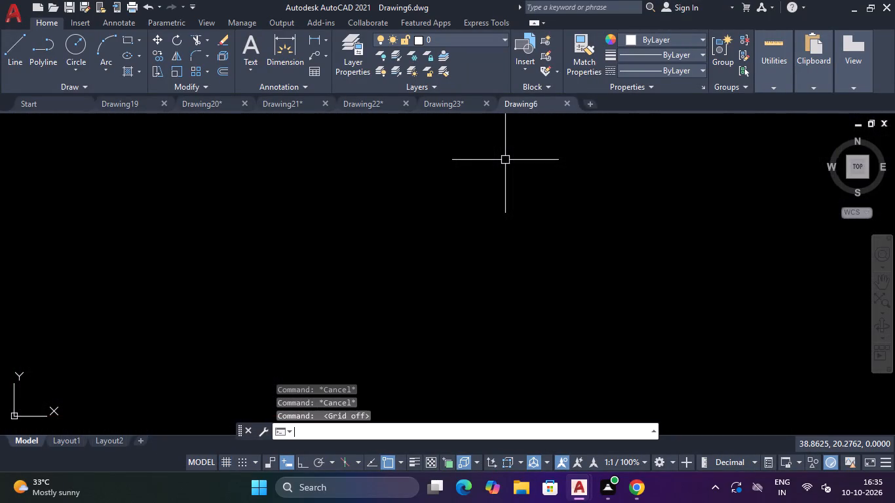
# Set the drawing's length units to Architectural with a precision of 0'-0".
pyautogui.write('UN')
pyautogui.press('space')
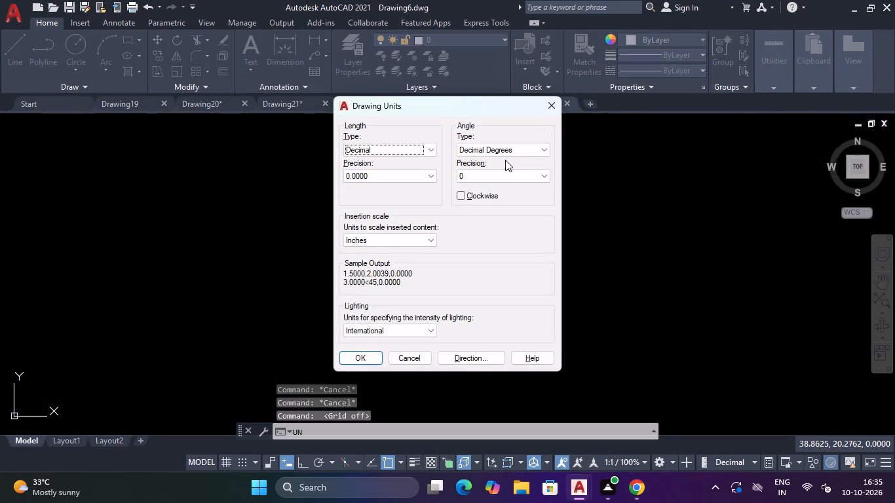
pyautogui.click(404, 150)
pyautogui.click(394, 163)
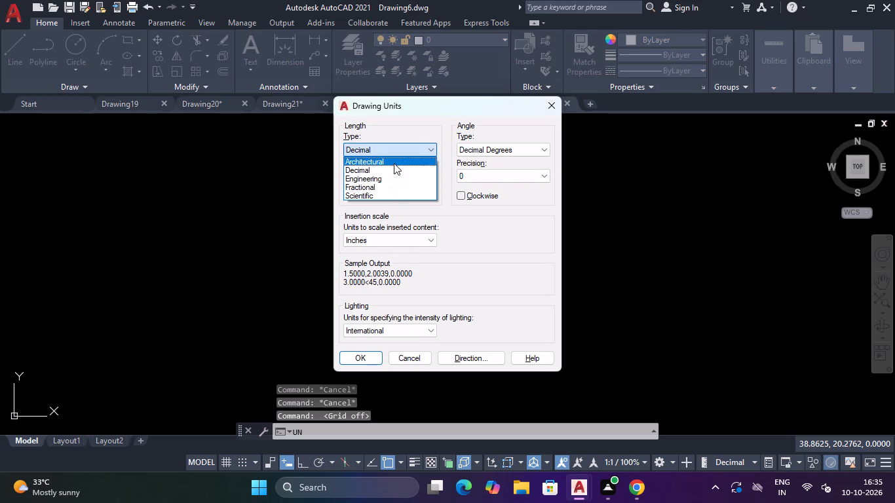
pyautogui.click(399, 175)
pyautogui.click(394, 185)
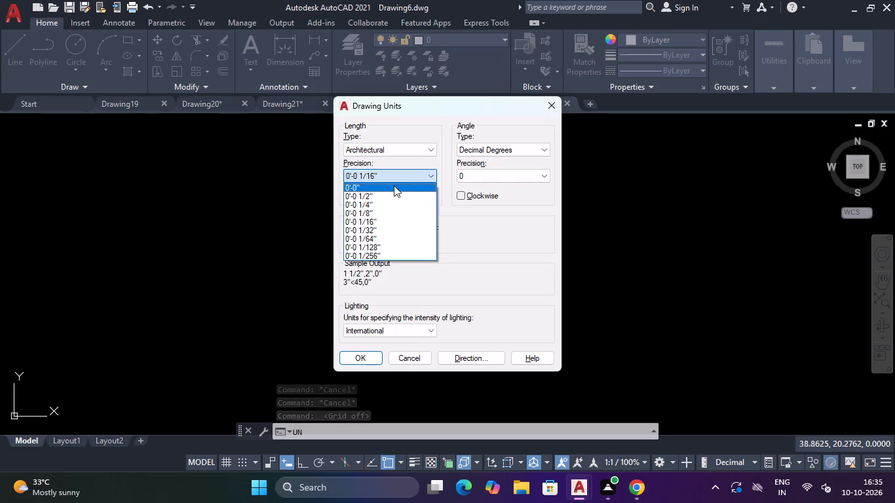
pyautogui.click(371, 356)
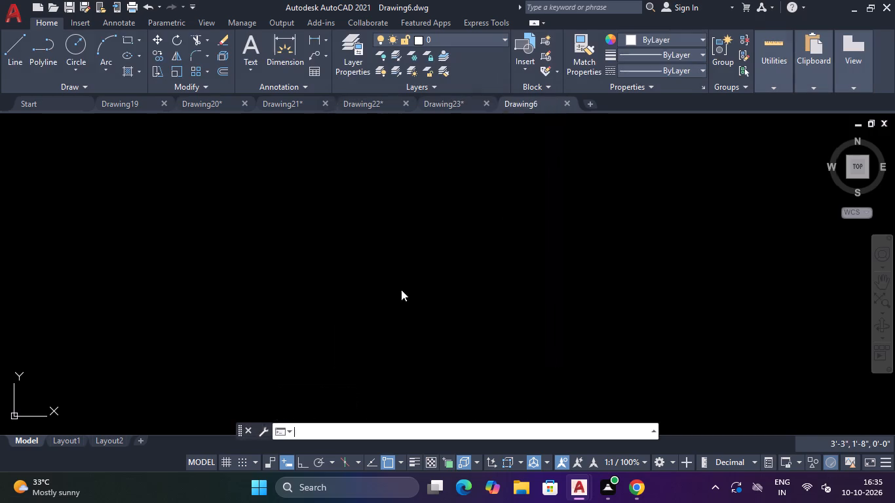
# Modify the Standard dimension style's primary units to Architectural format with 0'-0" precision.
pyautogui.write('D')
pyautogui.press('space')
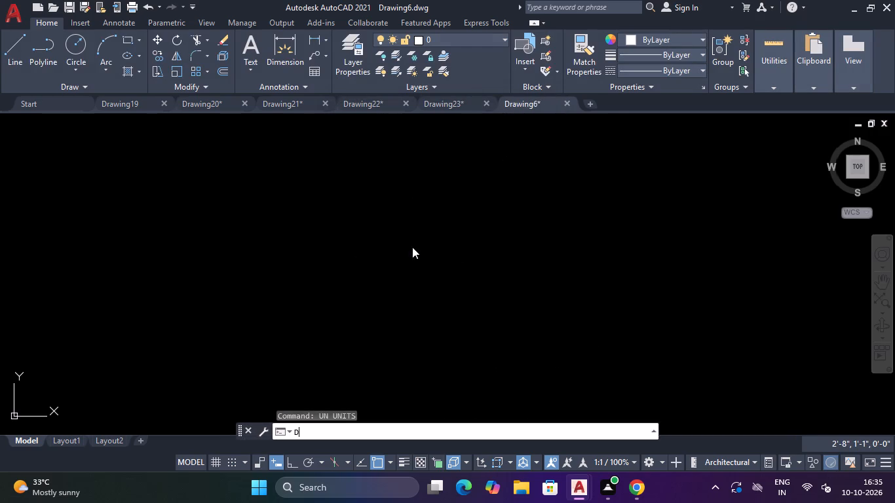
pyautogui.click(569, 208)
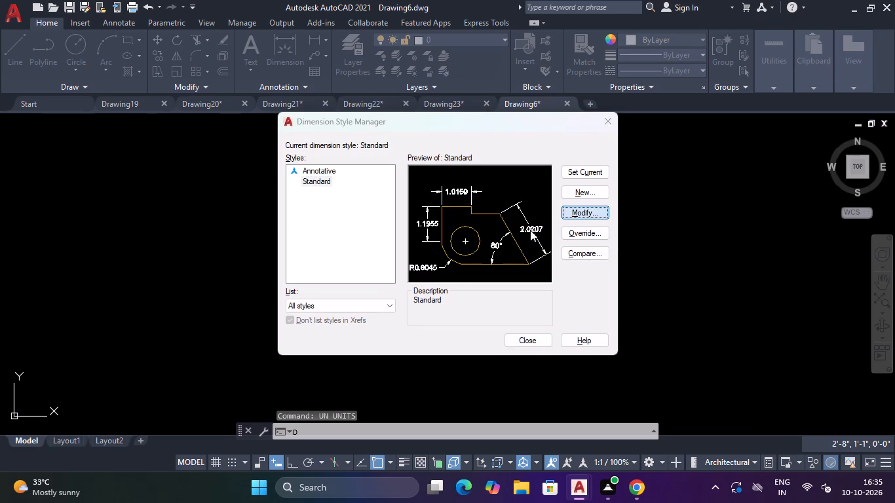
pyautogui.click(423, 118)
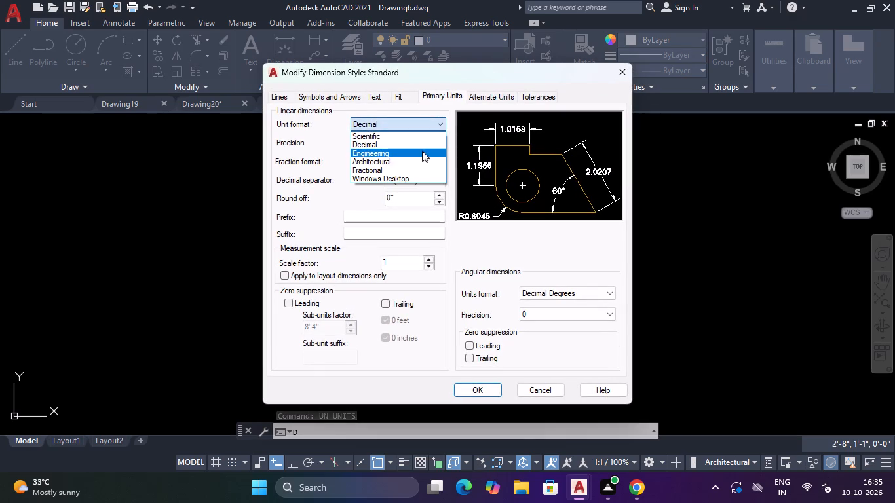
pyautogui.click(422, 157)
pyautogui.click(419, 144)
pyautogui.click(413, 156)
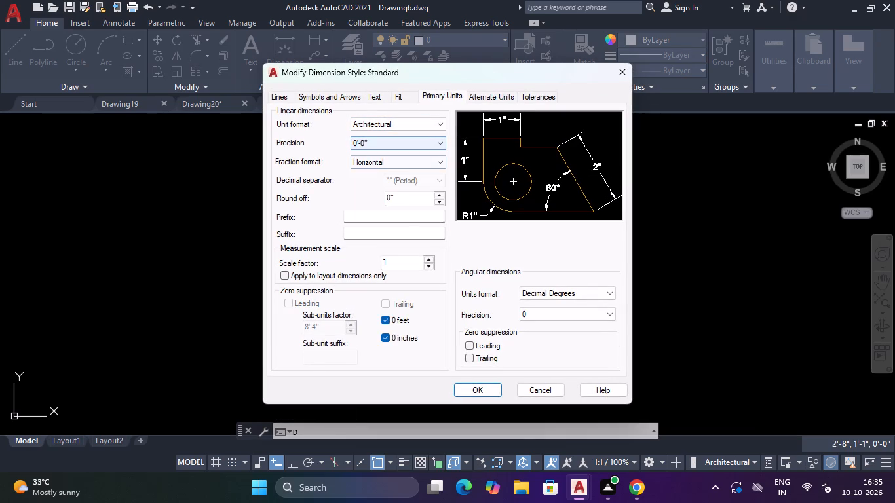
# Set the Standard dimension style's text height to 6".
pyautogui.click(382, 100)
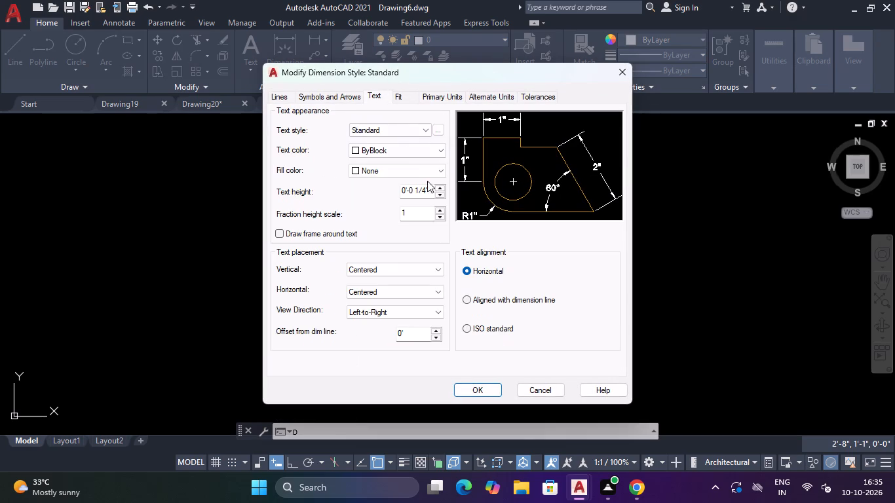
pyautogui.moveTo(430, 186); pyautogui.dragTo(346, 199)
pyautogui.press('BackSpace')
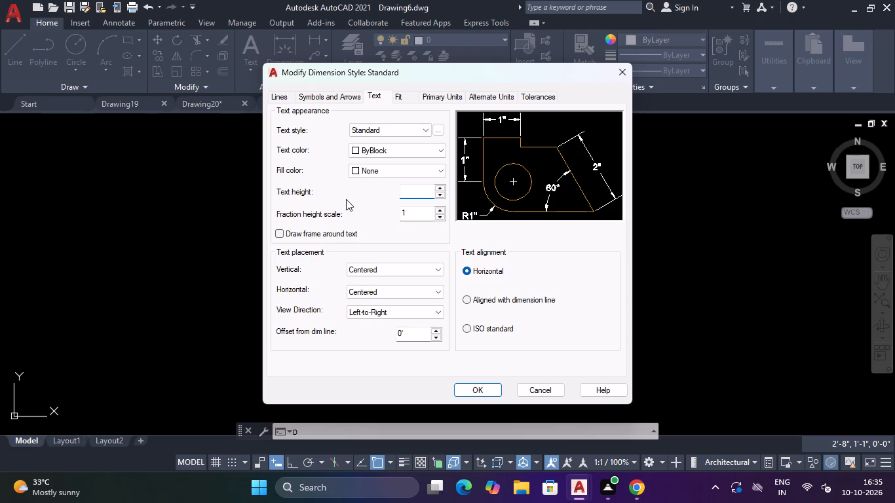
pyautogui.write('6"')
pyautogui.press('Return')
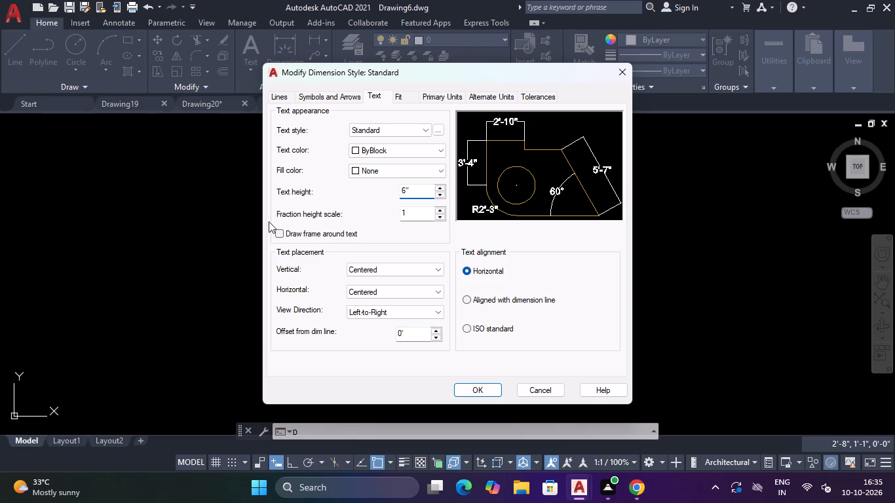
# Set the Standard dimension style's arrow size to 6".
pyautogui.click(331, 100)
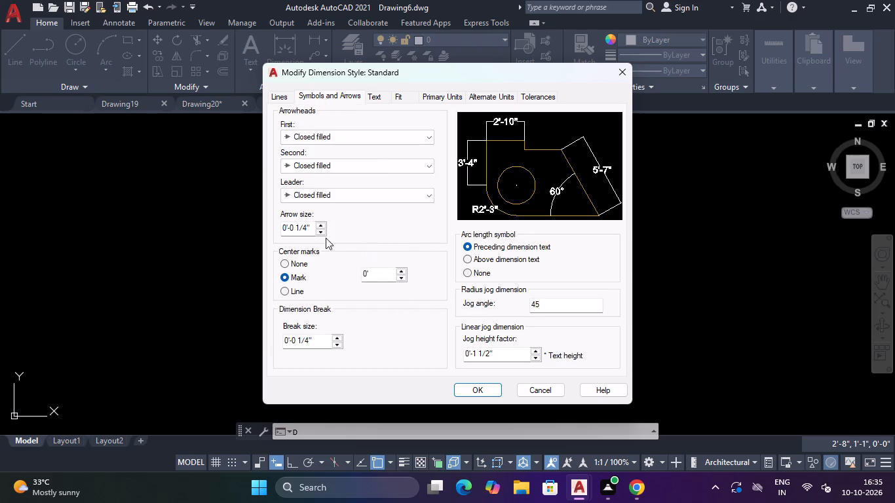
pyautogui.scroll(2, 313, 225)
pyautogui.moveTo(309, 225); pyautogui.dragTo(41, 276)
pyautogui.press('BackSpace')
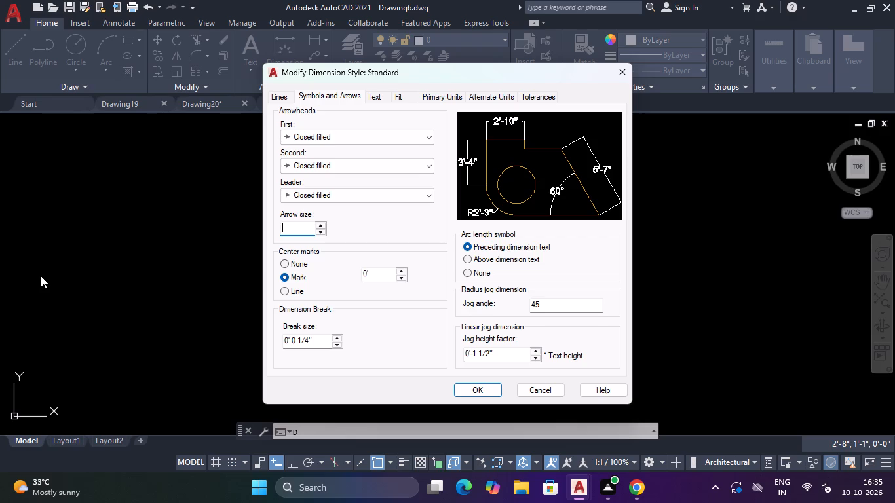
pyautogui.write('6"')
pyautogui.press('Return')
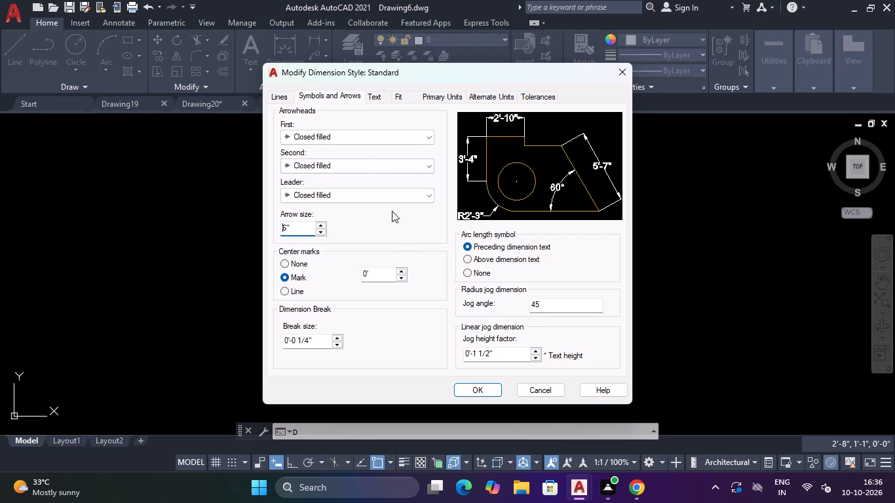
# Check the primary units, accept the dimension style changes, make Standard the current style and close the style manager.
pyautogui.click(427, 93)
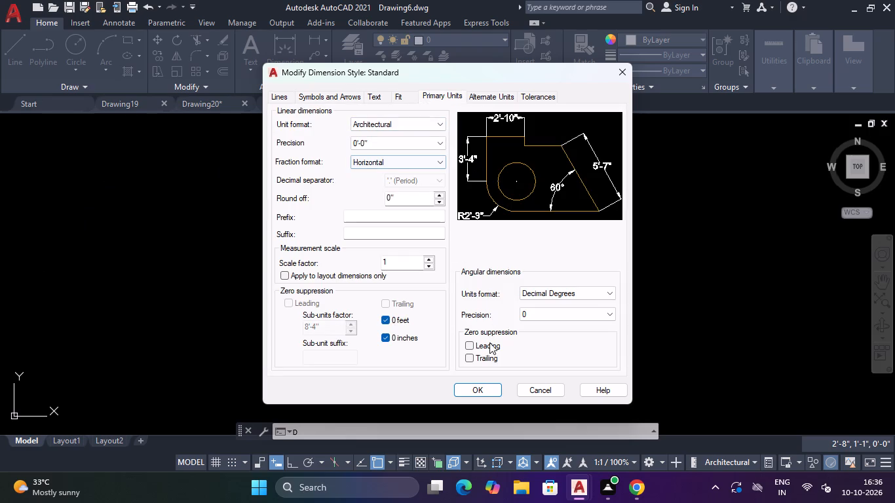
pyautogui.click(479, 398)
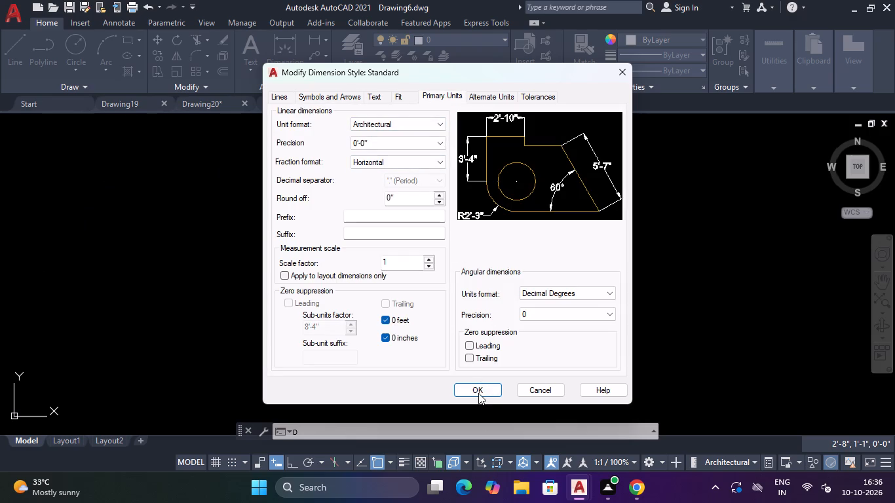
pyautogui.click(478, 393)
pyautogui.doubleClick(588, 164)
pyautogui.doubleClick(588, 169)
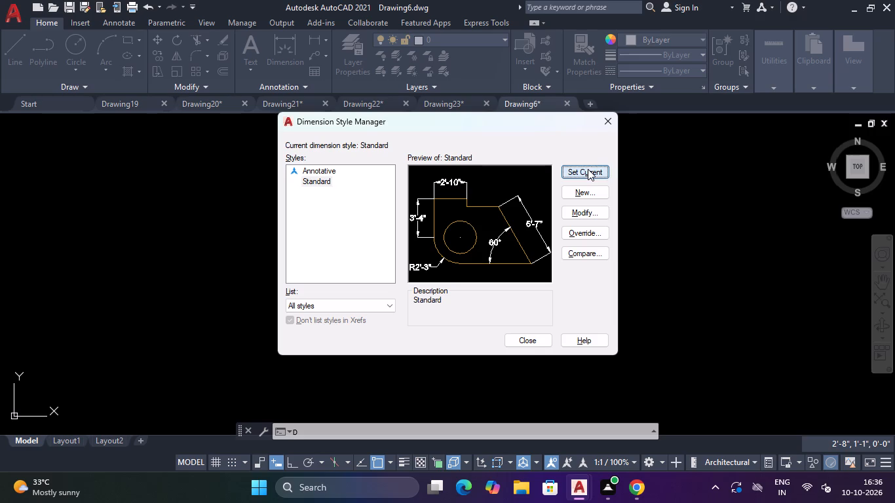
pyautogui.click(531, 343)
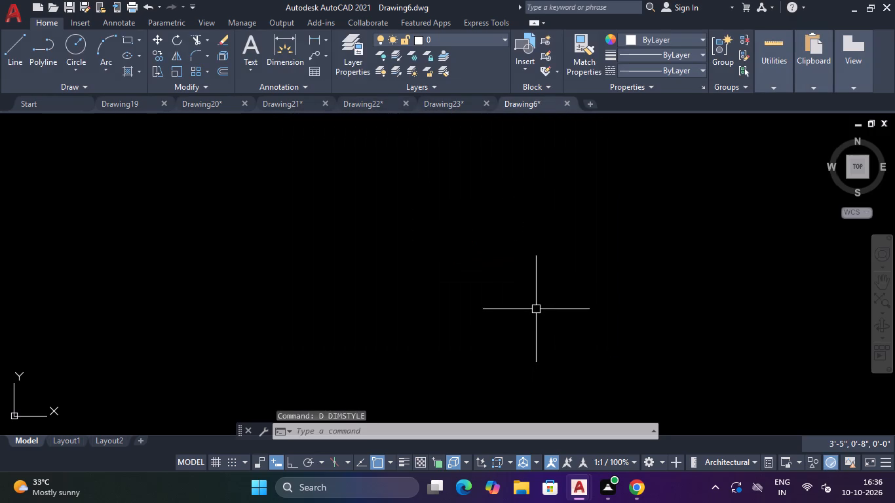
# Draw a rectangle 22' wide and 25' high as the outer outline.
pyautogui.press('Escape')
pyautogui.press('Escape')
pyautogui.press('Escape')
pyautogui.write('REC')
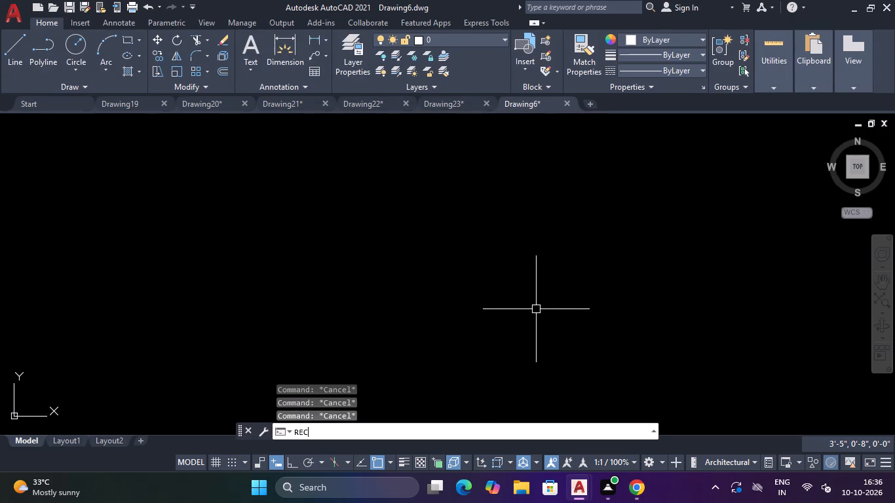
pyautogui.press('Return')
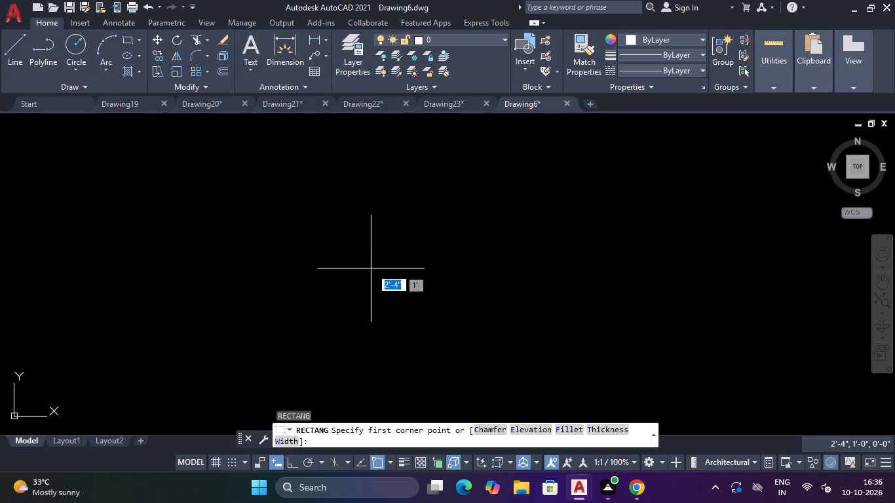
pyautogui.click(324, 171)
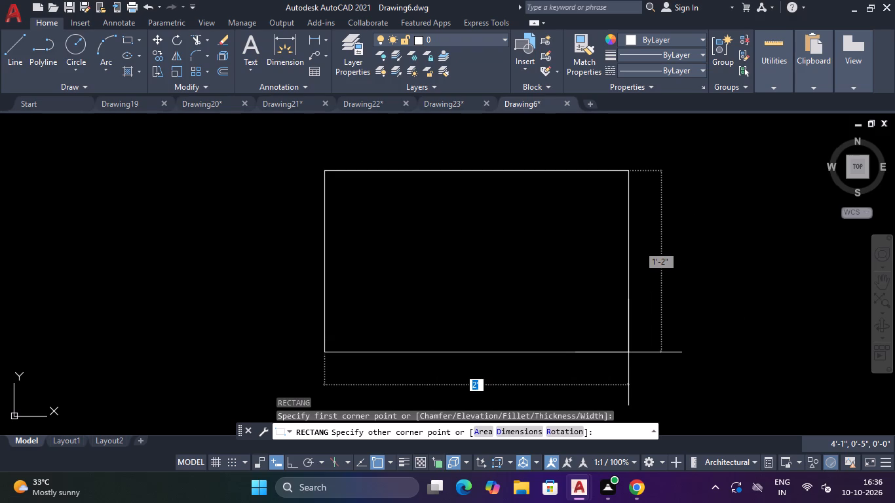
pyautogui.write("22'")
pyautogui.press('Tab')
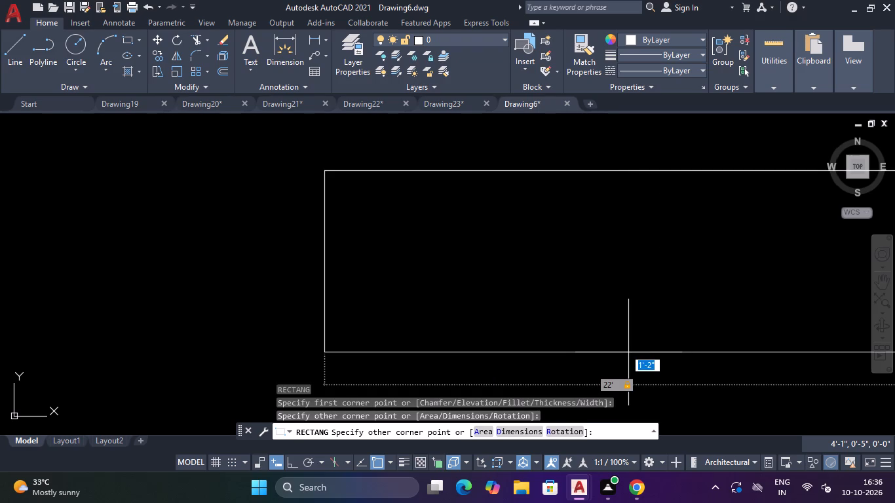
pyautogui.write("25'")
pyautogui.press('Return')
# Move the UCS origin to empty space well to the left of the rectangle.
pyautogui.scroll(-8, 611, 306)
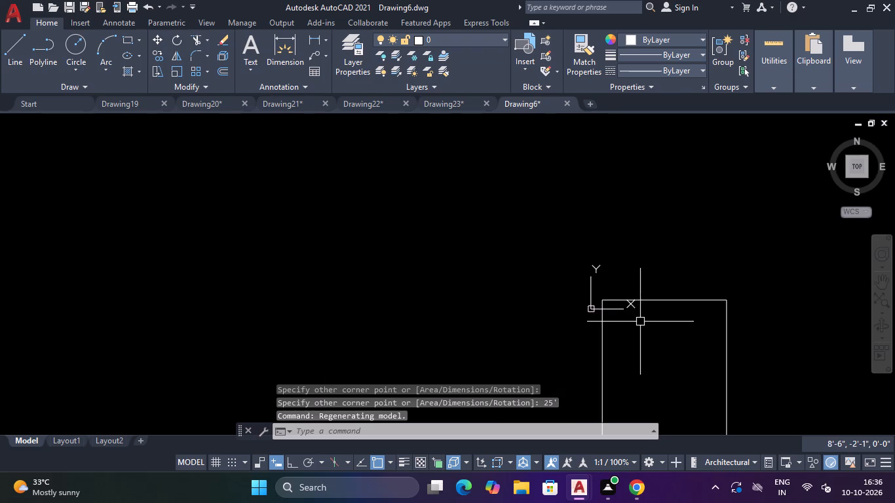
pyautogui.scroll(-3, 641, 323)
pyautogui.scroll(2, 645, 326)
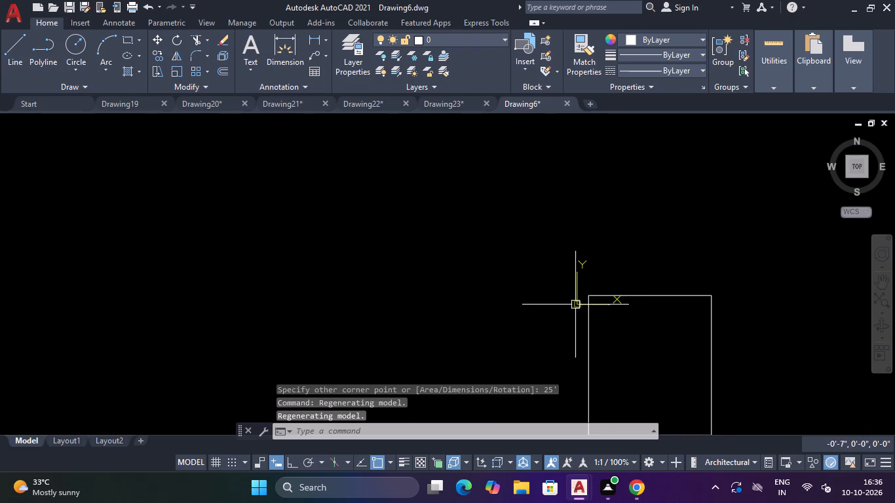
pyautogui.click(577, 306)
pyautogui.click(577, 307)
pyautogui.click(113, 383)
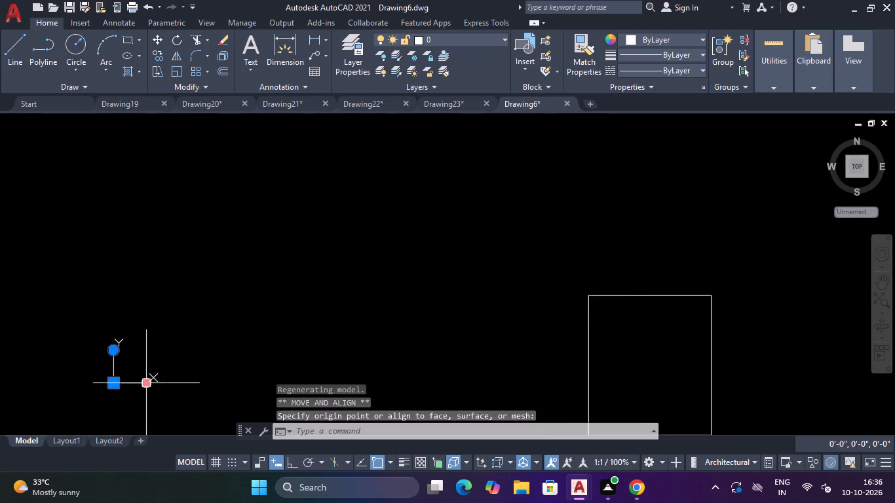
# Offset the rectangle 9" inward to form the wall thickness.
pyautogui.scroll(-4, 526, 299)
pyautogui.scroll(3, 520, 297)
pyautogui.scroll(-2, 603, 324)
pyautogui.scroll(2, 622, 341)
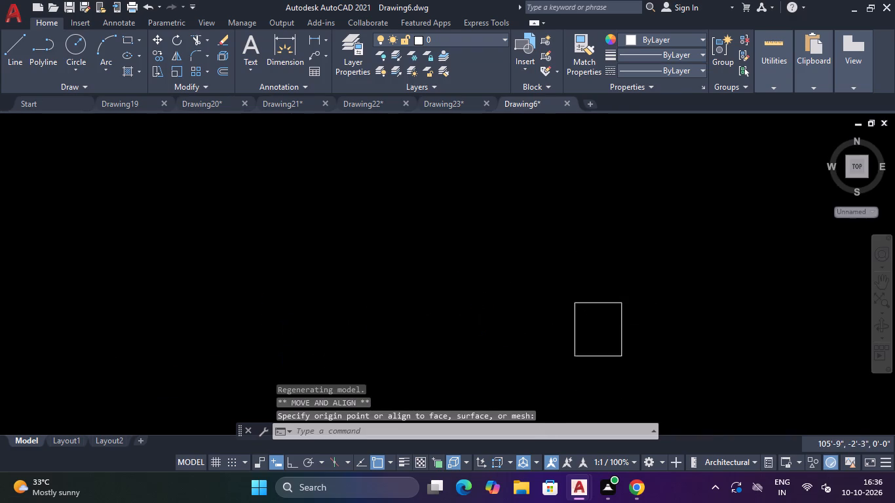
pyautogui.scroll(2, 622, 341)
pyautogui.write('O')
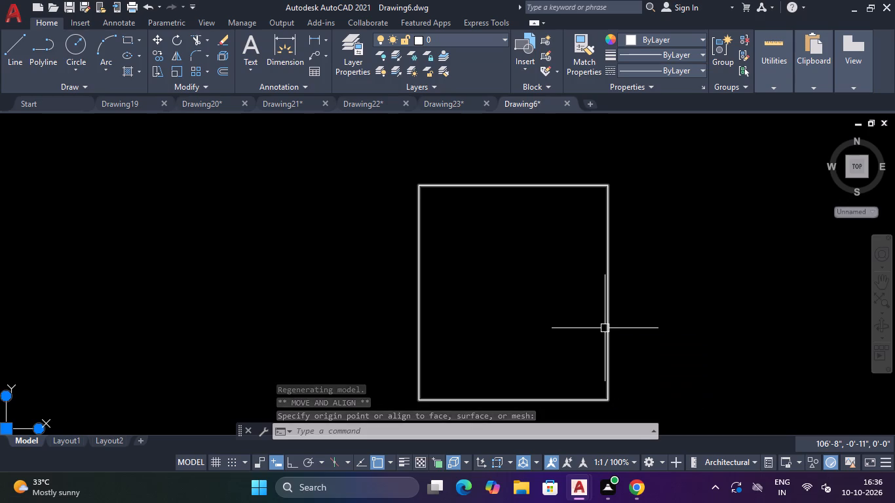
pyautogui.press('space')
pyautogui.press('6')
pyautogui.press('BackSpace')
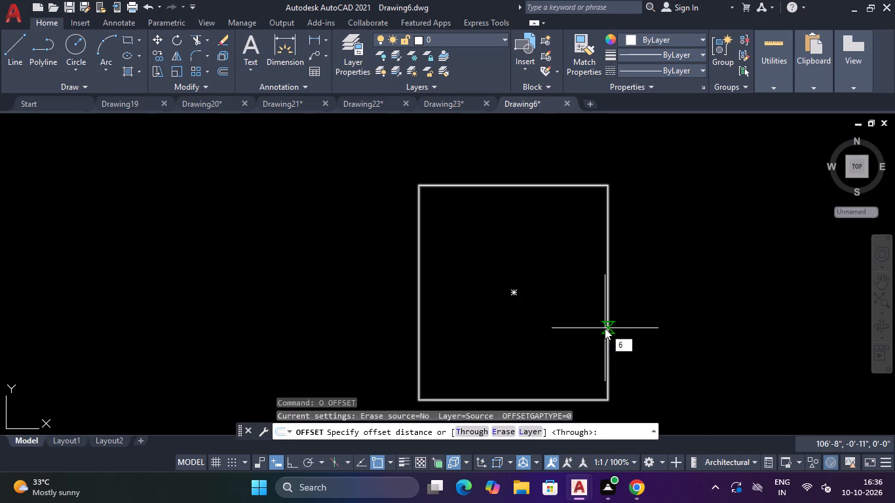
pyautogui.write('9"')
pyautogui.press('Return')
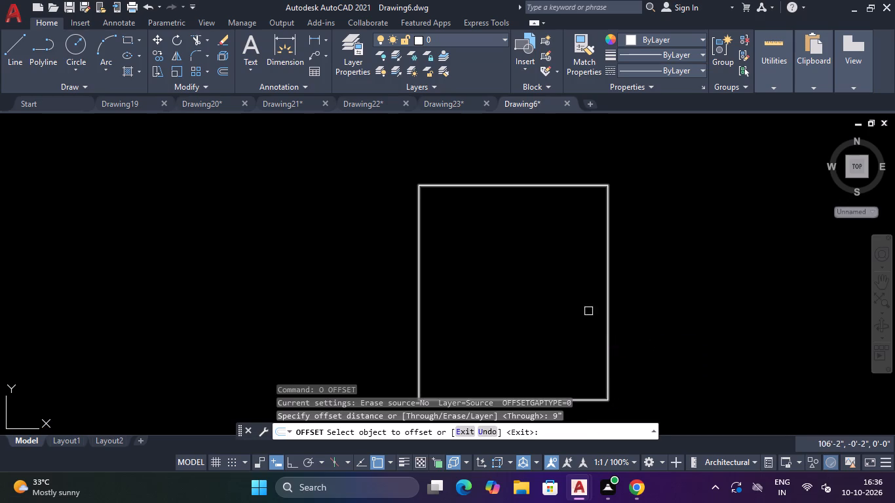
pyautogui.click(516, 183)
pyautogui.click(510, 212)
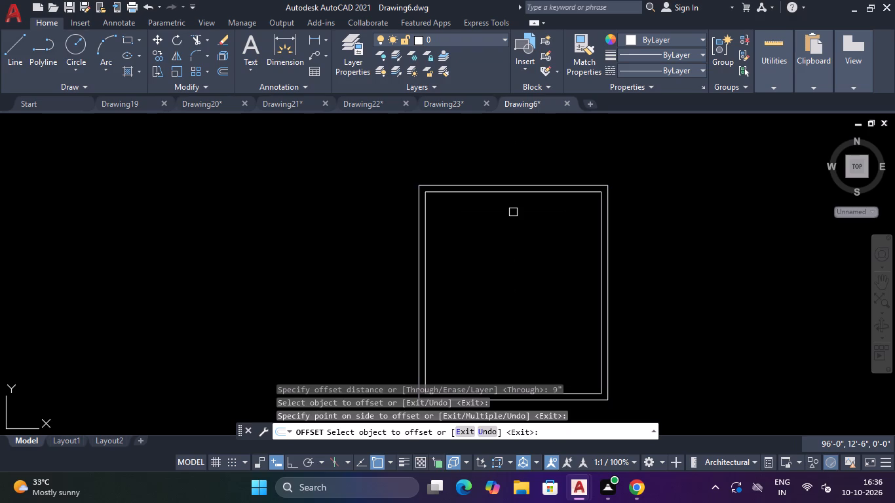
pyautogui.press('Escape')
pyautogui.press('Escape')
pyautogui.press('Escape')
pyautogui.press('Escape')
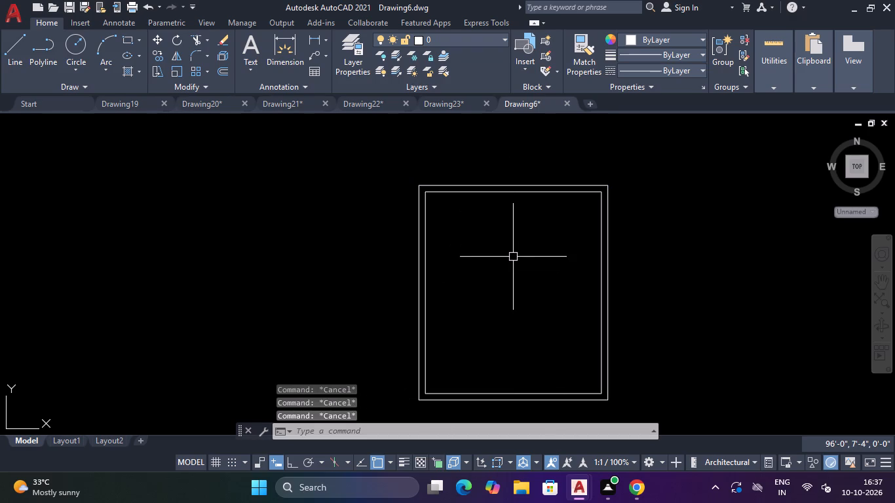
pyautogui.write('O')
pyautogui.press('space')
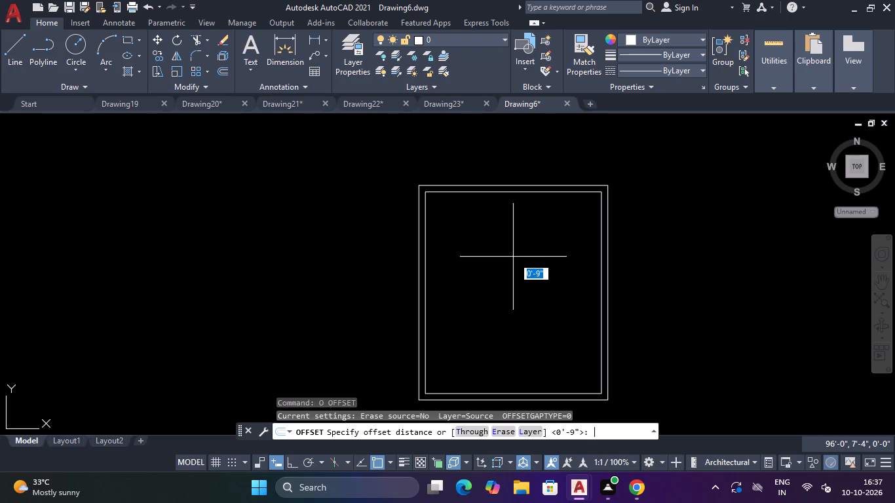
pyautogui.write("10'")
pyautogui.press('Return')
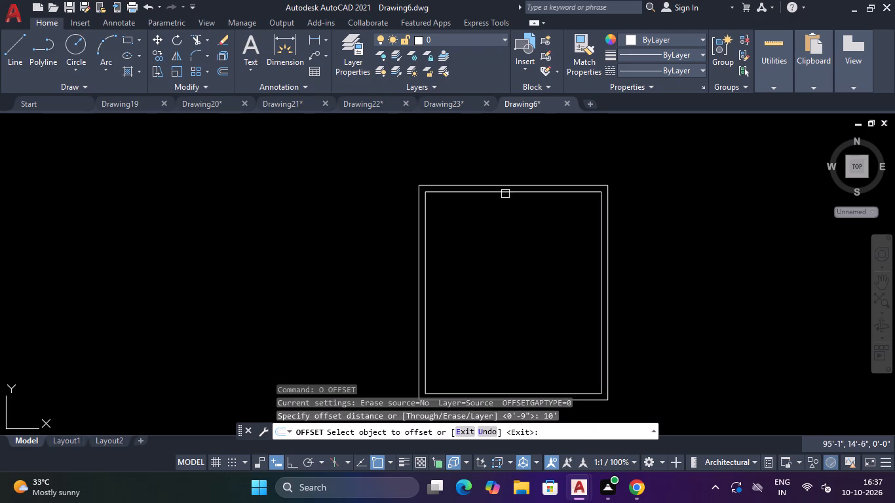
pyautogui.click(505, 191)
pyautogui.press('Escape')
# Explode the inner rectangle into separate lines.
pyautogui.scroll(1, 505, 190)
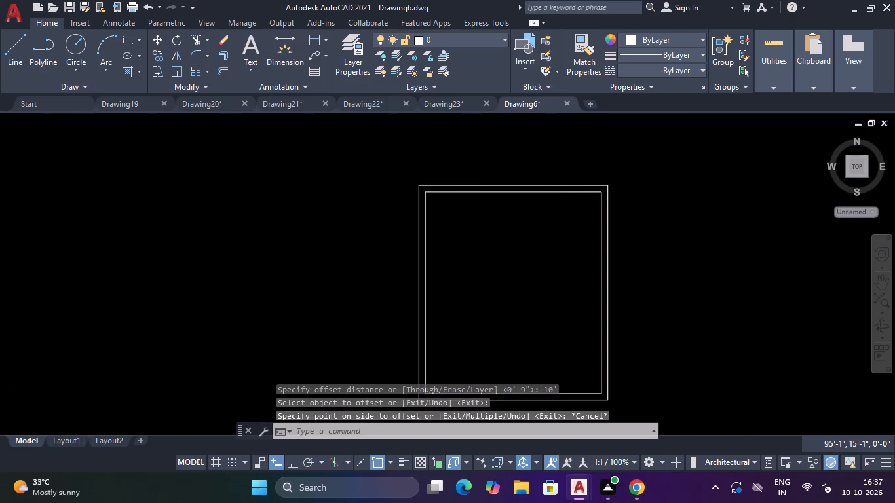
pyautogui.scroll(1, 505, 190)
pyautogui.click(505, 190)
pyautogui.click(496, 198)
pyautogui.write('EXP')
pyautogui.press('Down')
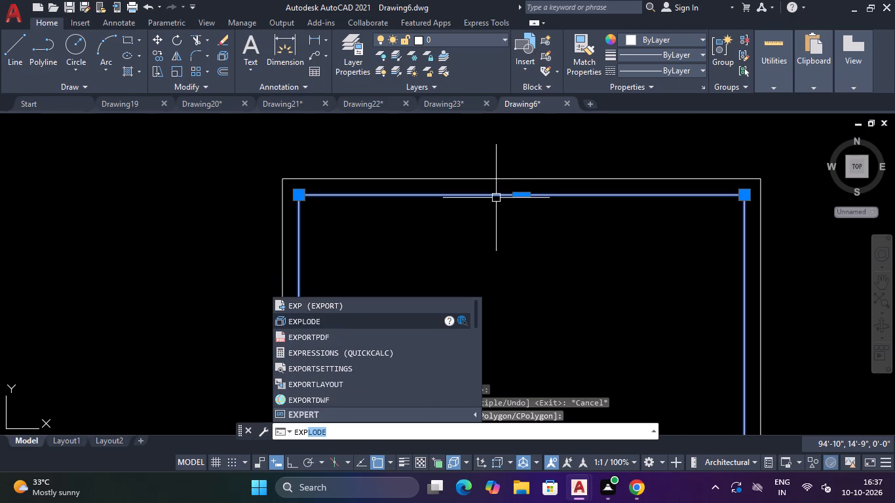
pyautogui.press('Return')
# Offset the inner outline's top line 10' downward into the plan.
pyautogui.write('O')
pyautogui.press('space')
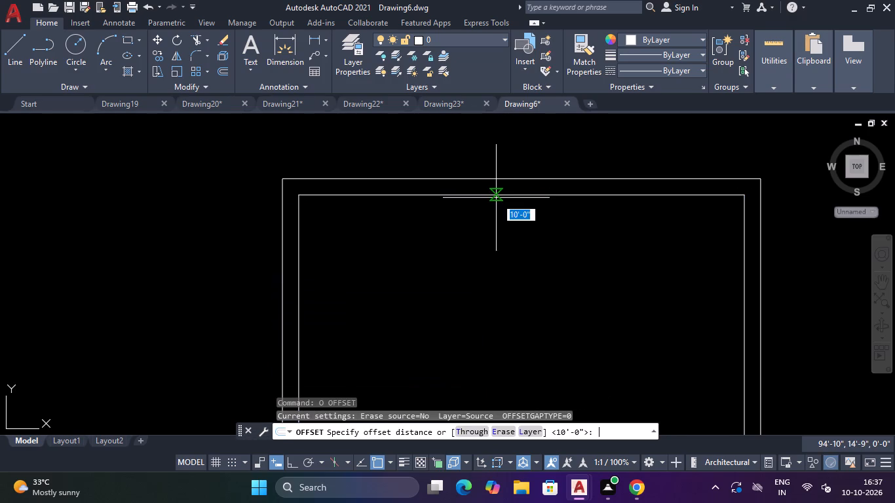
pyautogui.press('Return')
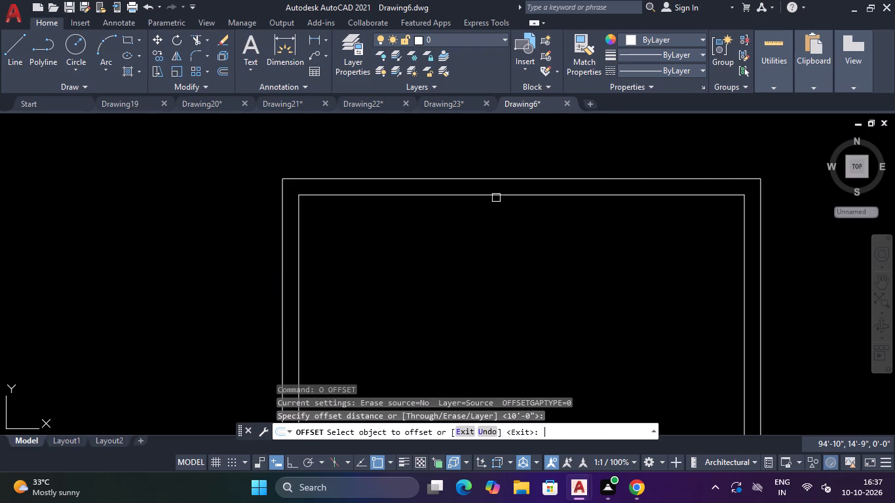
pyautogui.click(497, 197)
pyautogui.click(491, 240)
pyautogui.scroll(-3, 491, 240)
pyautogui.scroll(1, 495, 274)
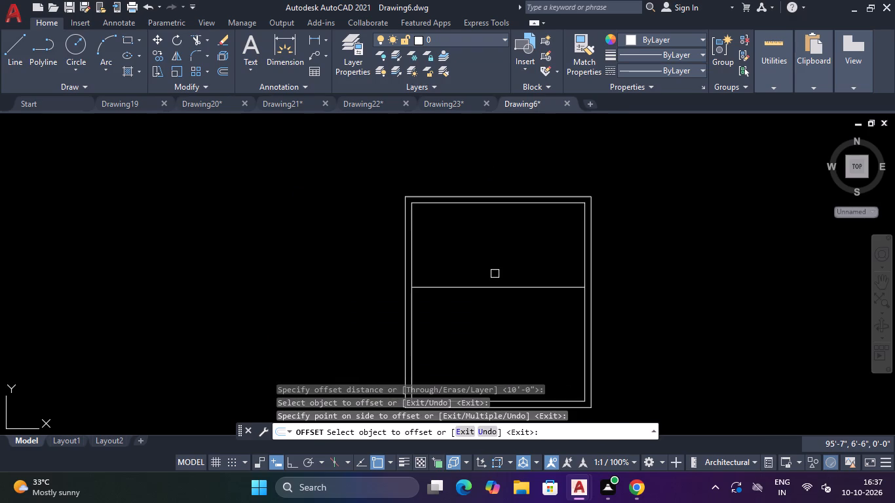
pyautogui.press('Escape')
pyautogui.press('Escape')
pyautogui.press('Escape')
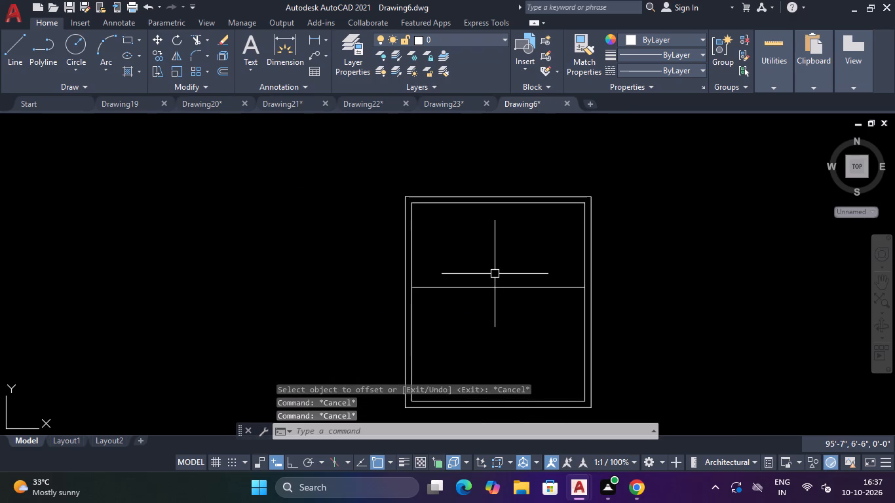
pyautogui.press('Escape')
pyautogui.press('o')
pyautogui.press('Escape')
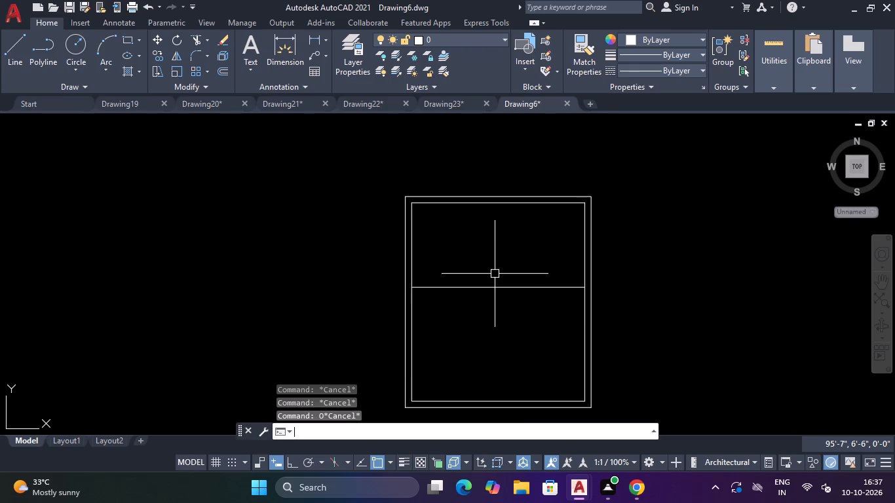
# Offset the inner outline's top line 8' downward to mark the upper room's depth.
pyautogui.write('O')
pyautogui.press('space')
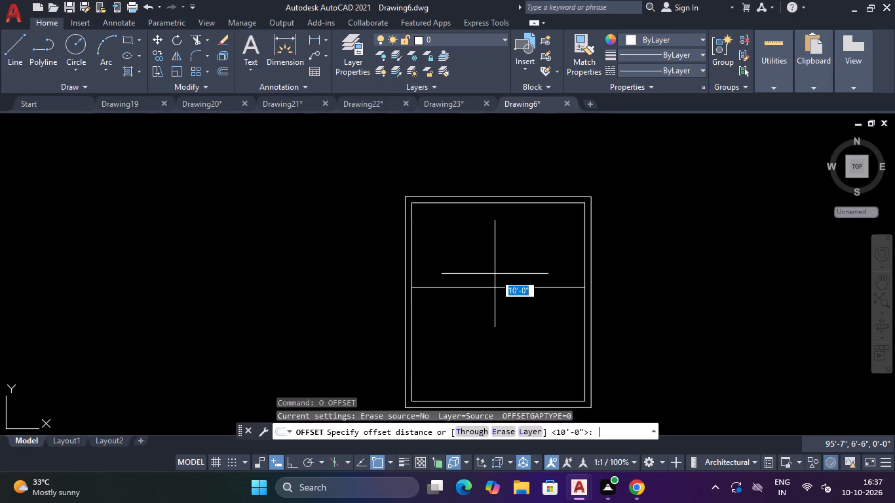
pyautogui.write("8'")
pyautogui.press('Return')
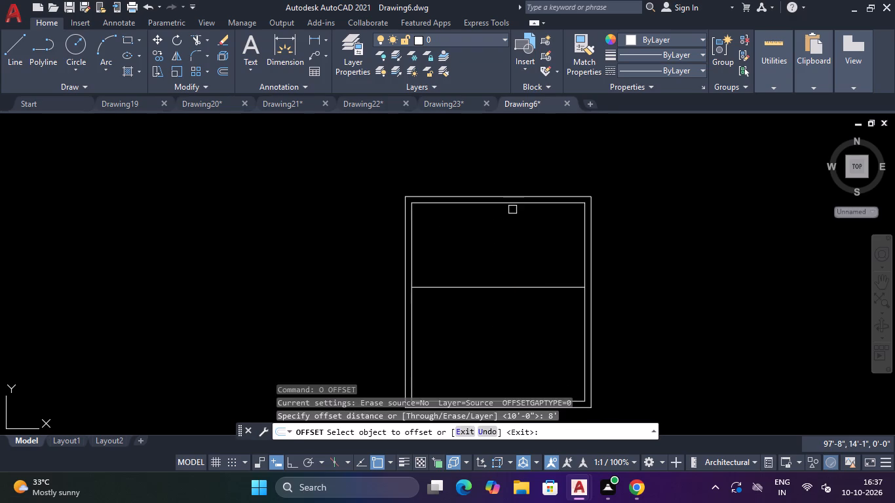
pyautogui.click(513, 202)
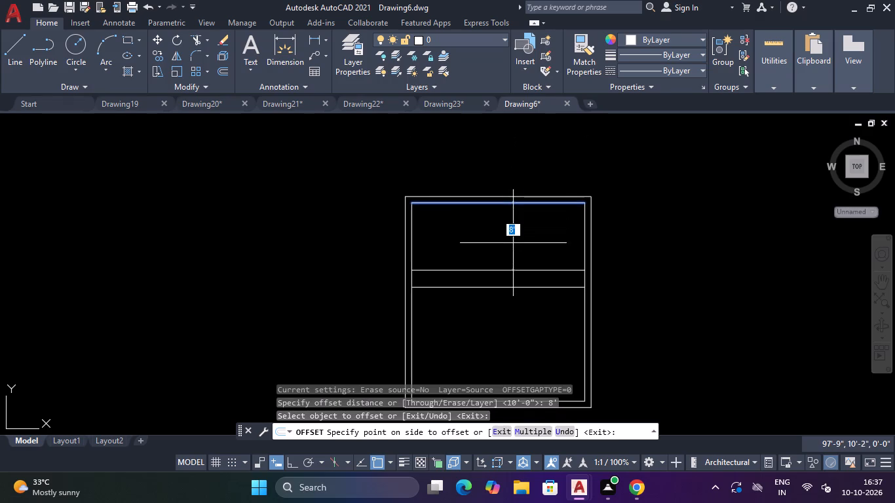
pyautogui.click(513, 248)
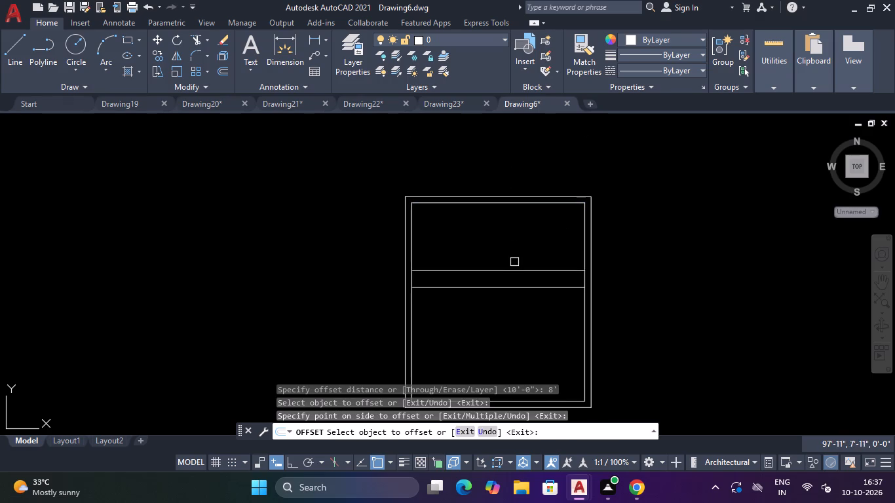
pyautogui.click(513, 284)
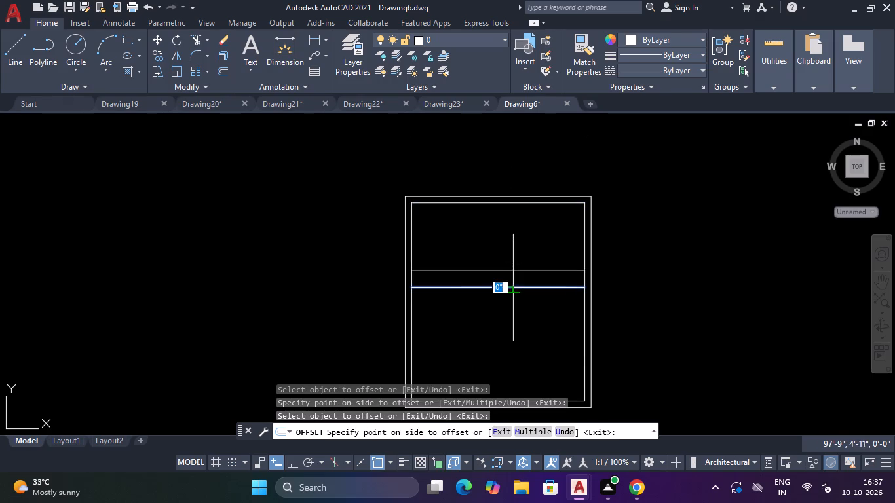
pyautogui.press('Escape')
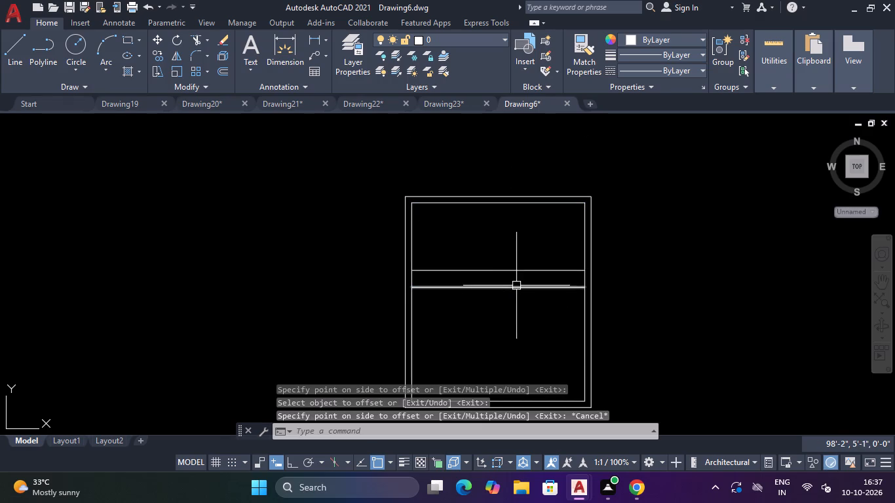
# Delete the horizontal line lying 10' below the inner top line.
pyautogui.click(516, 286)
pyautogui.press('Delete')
# Offset the horizontal line 8' below the inner top line by 4" downward to form a partition wall.
pyautogui.write('O')
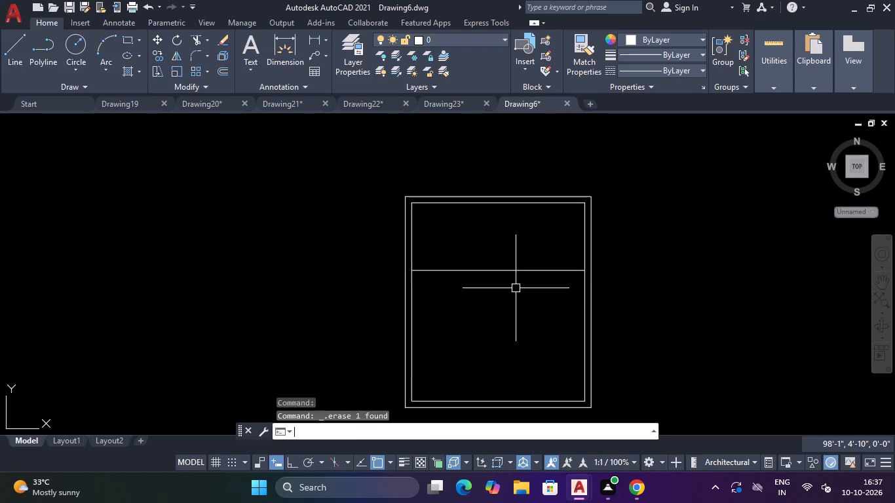
pyautogui.press('space')
pyautogui.write('4"')
pyautogui.press('Return')
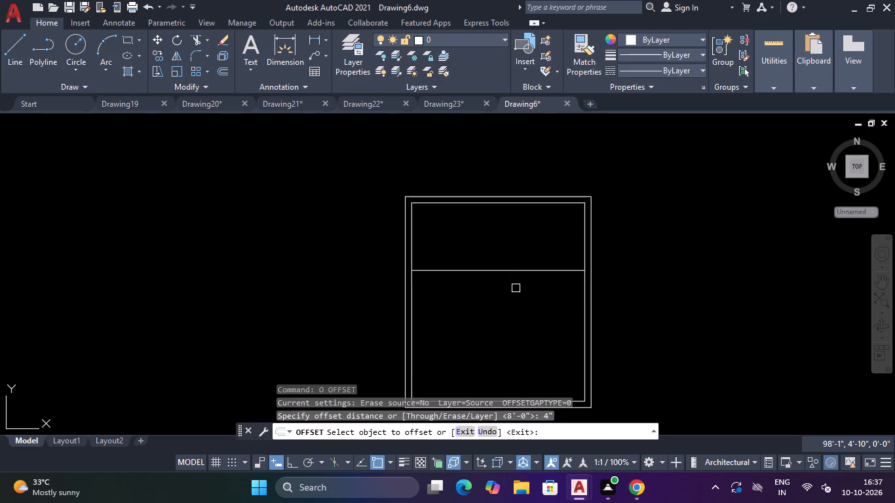
pyautogui.click(489, 270)
pyautogui.click(484, 294)
pyautogui.press('Escape')
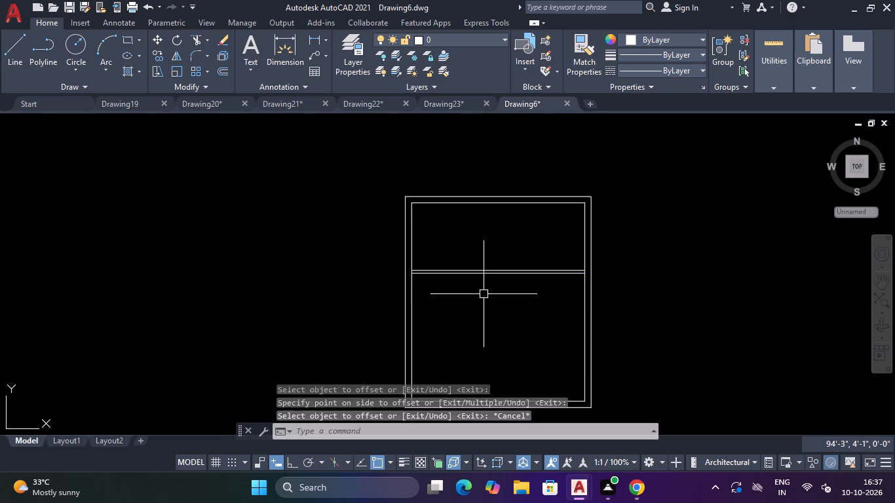
pyautogui.press('Escape')
pyautogui.press('Escape')
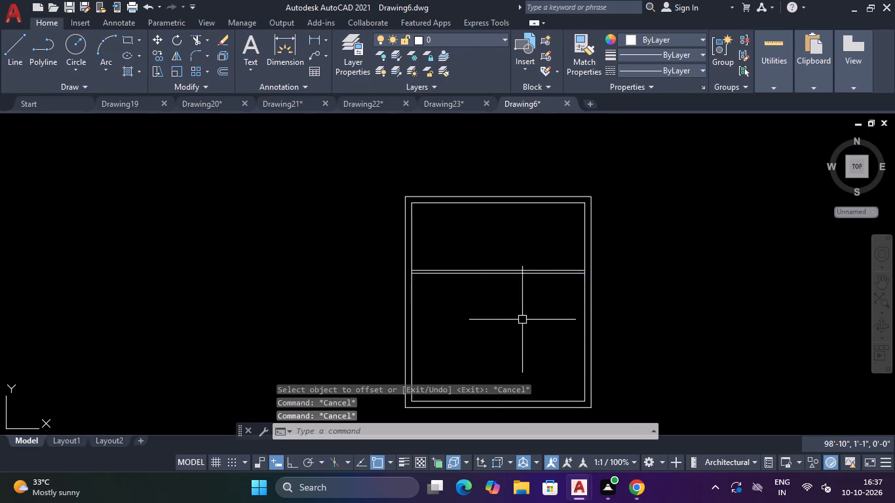
# Offset the inner outline's bottom line 8' upward to mark the lower room's depth.
pyautogui.scroll(-1, 523, 320)
pyautogui.scroll(1, 529, 346)
pyautogui.scroll(-2, 529, 346)
pyautogui.scroll(2, 528, 352)
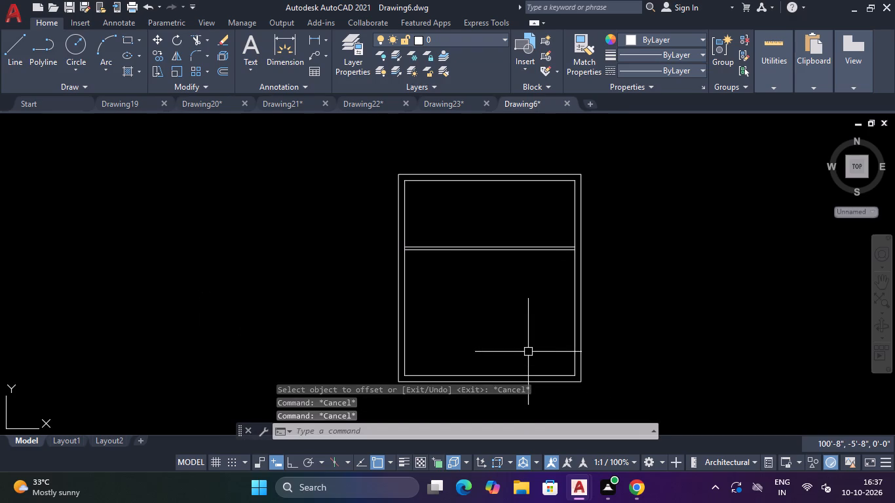
pyautogui.write('O')
pyautogui.press('space')
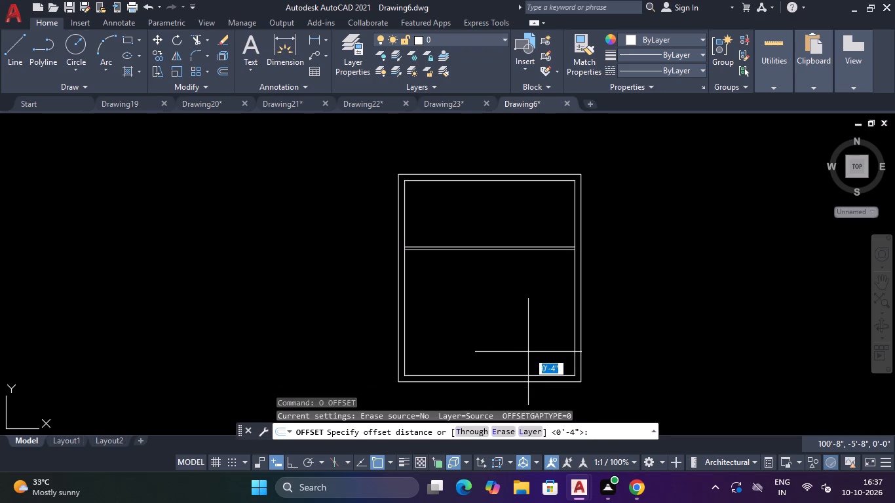
pyautogui.write('11')
pyautogui.press("'")
pyautogui.press('Return')
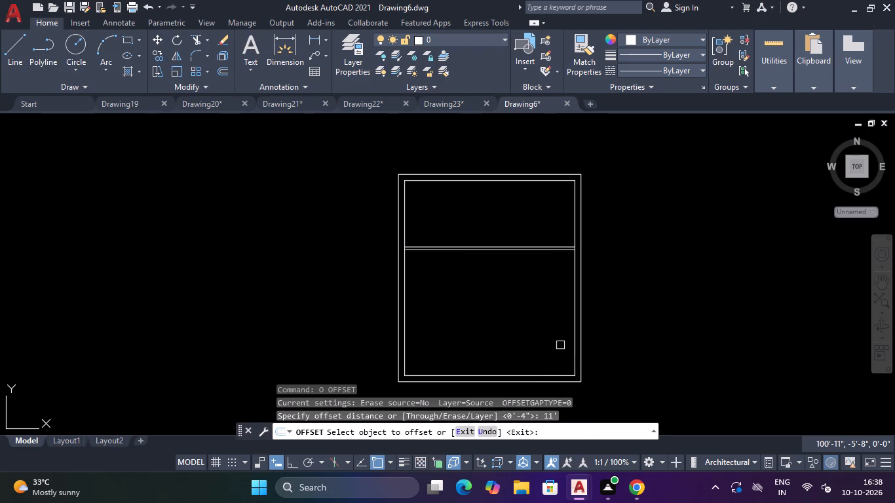
pyautogui.click(522, 372)
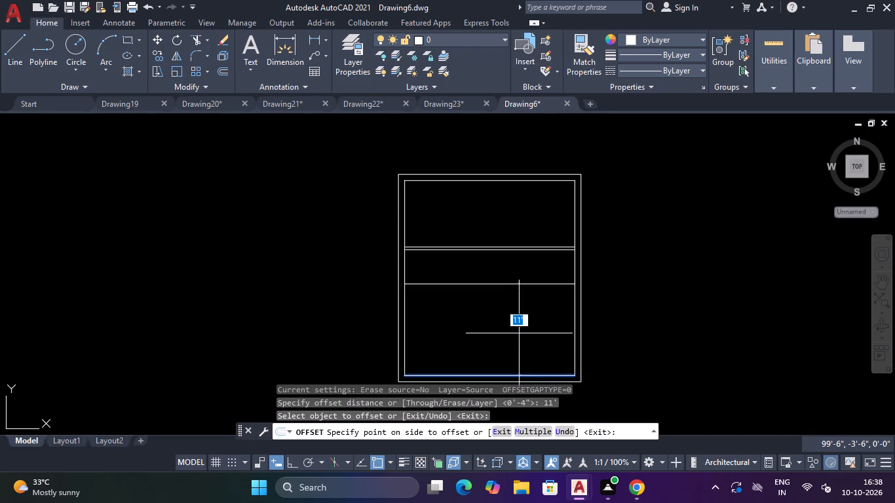
pyautogui.press('BackSpace')
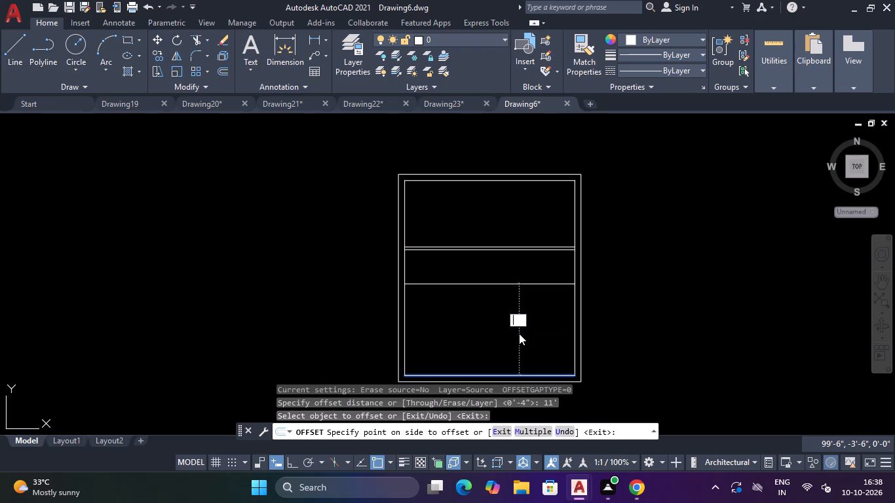
pyautogui.press('8')
pyautogui.press("'")
pyautogui.press('Return')
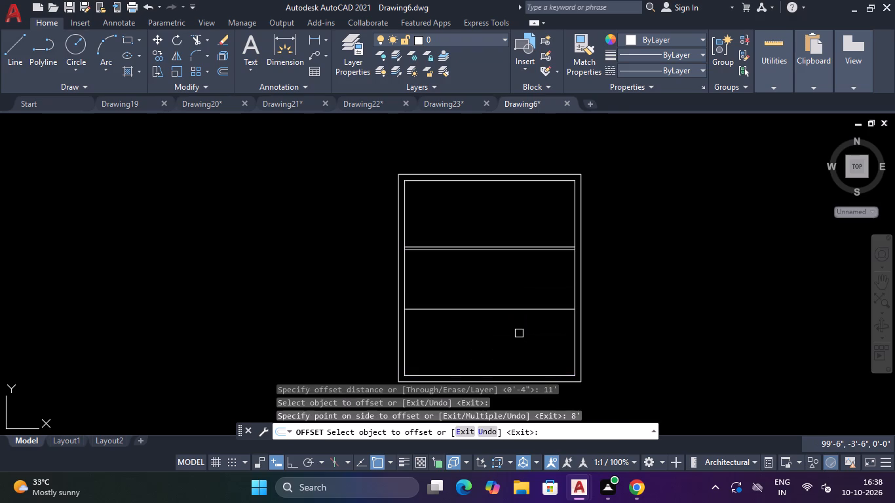
pyautogui.press('Escape')
pyautogui.press('Escape')
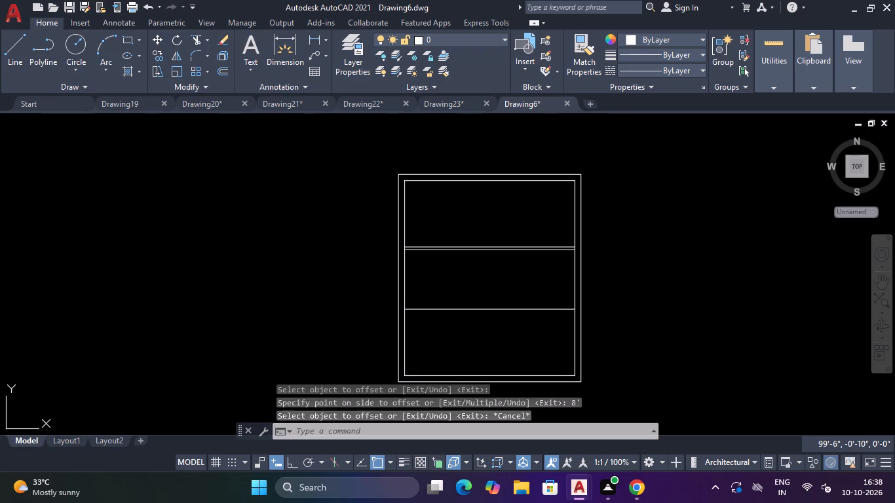
# Offset the horizontal line above the lower room 4" downward to form the second partition wall.
pyautogui.write('O')
pyautogui.press('space')
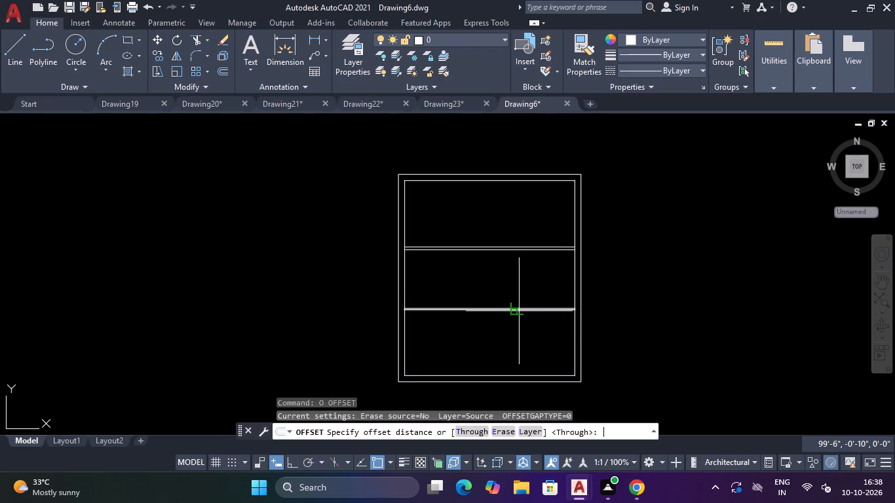
pyautogui.write('4"')
pyautogui.press('Return')
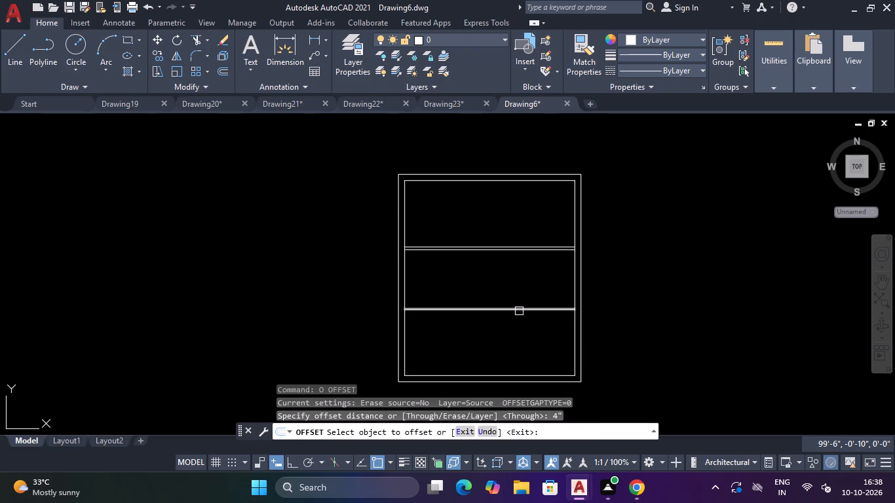
pyautogui.click(519, 311)
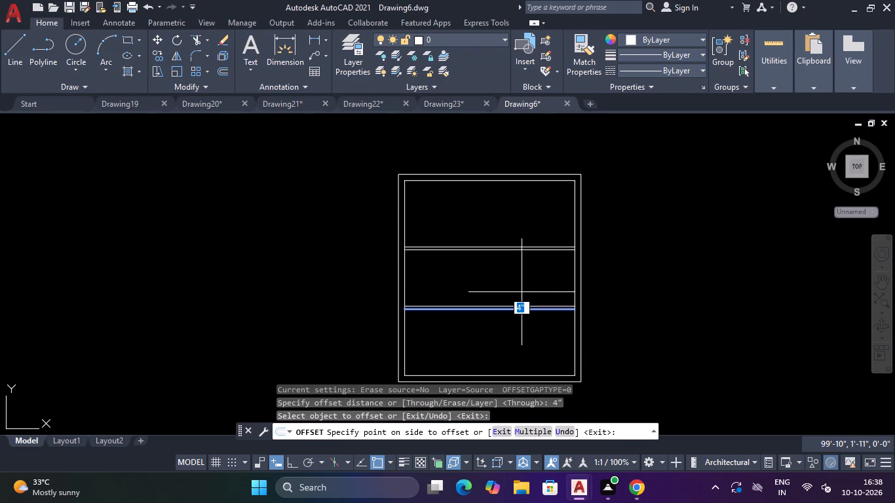
pyautogui.click(521, 329)
pyautogui.press('Escape')
pyautogui.press('Escape')
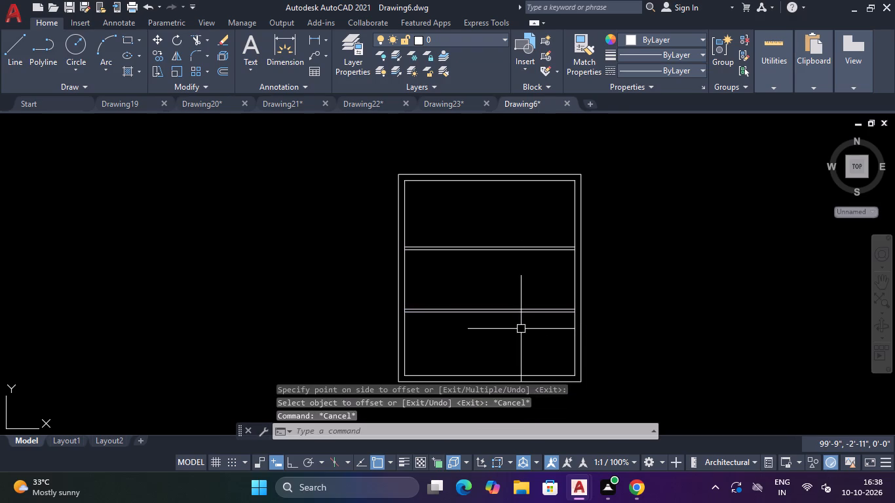
# Offset the inner outline's right vertical line 5' inward to the left.
pyautogui.write('O')
pyautogui.press('space')
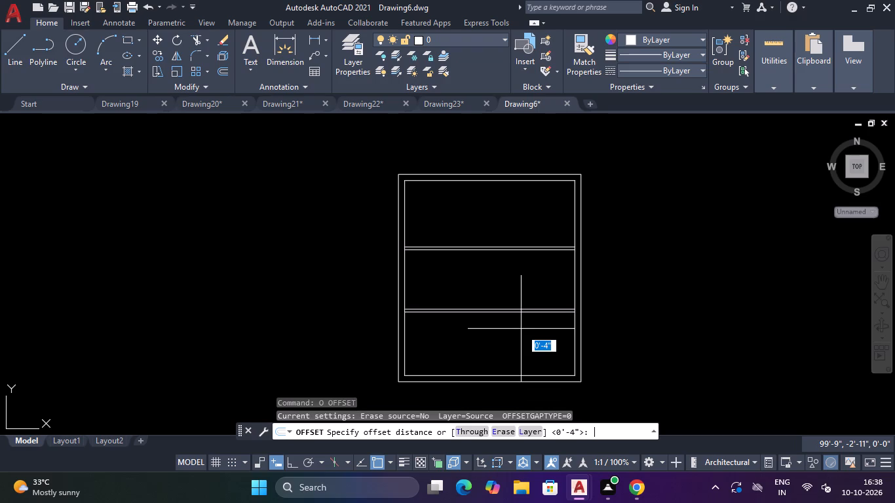
pyautogui.write("5'")
pyautogui.press('Return')
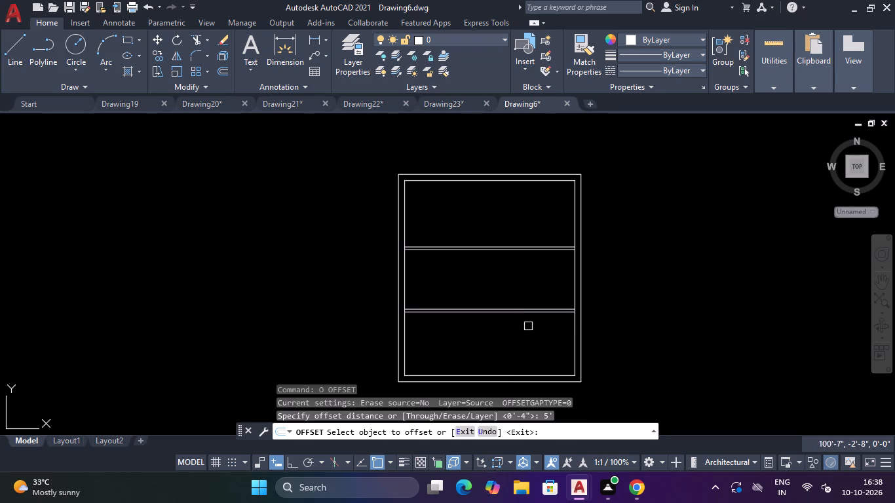
pyautogui.click(576, 266)
pyautogui.click(560, 270)
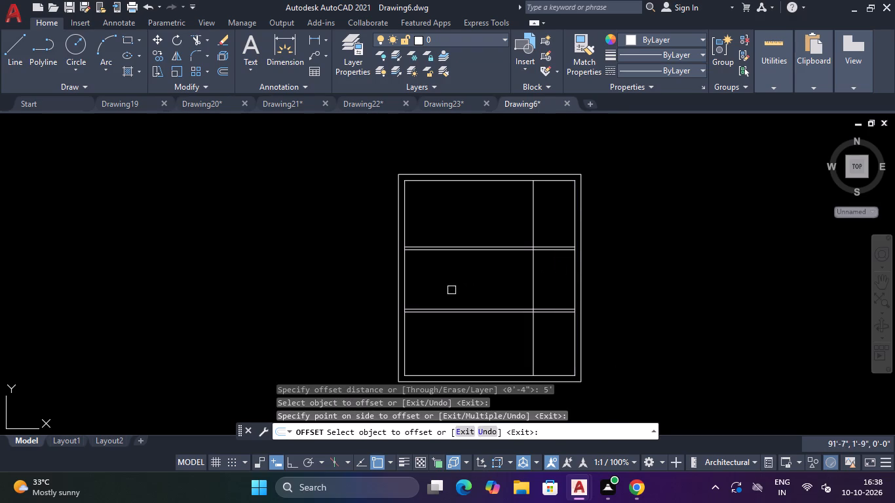
# Offset the inner outline's left vertical line 5' inward to the right.
pyautogui.click(408, 294)
pyautogui.click(420, 292)
pyautogui.press('Escape')
pyautogui.press('Escape')
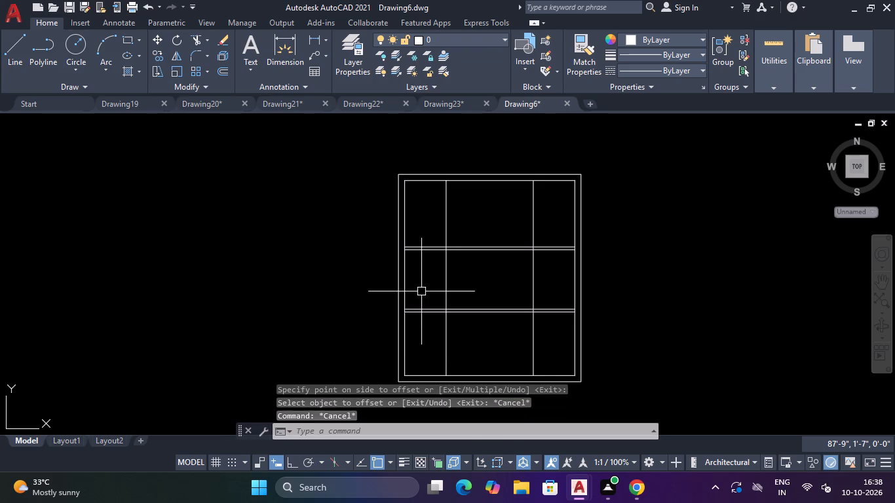
# Offset the two interior vertical lines 4" outward toward the side walls to form vertical partition walls.
pyautogui.write('O')
pyautogui.press('space')
pyautogui.press('4')
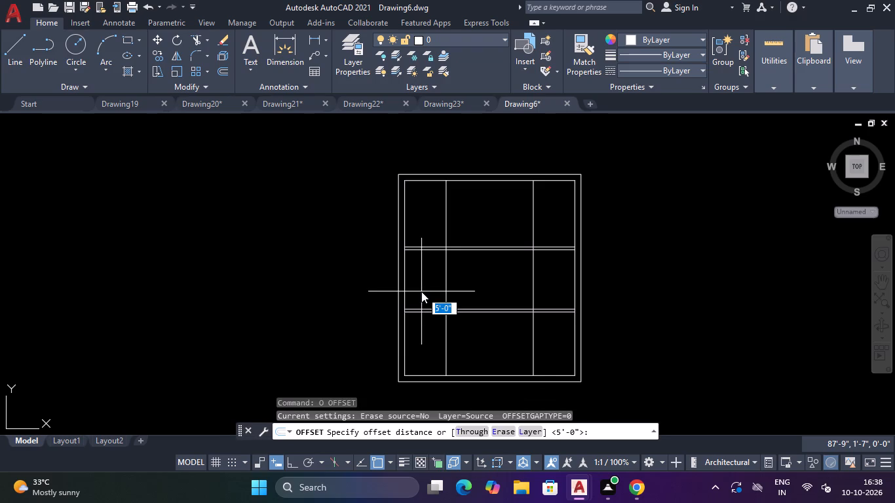
pyautogui.hotkey('shift', '"')
pyautogui.press('Return')
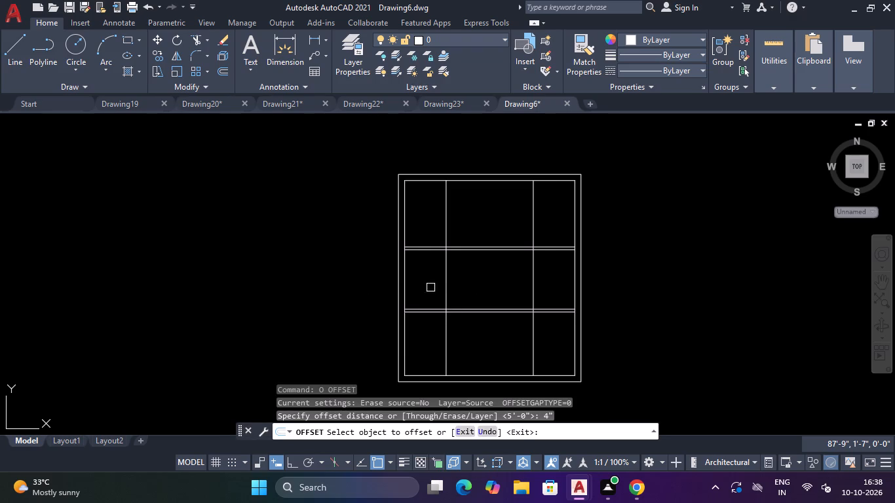
pyautogui.moveTo(446, 274); pyautogui.dragTo(439, 274)
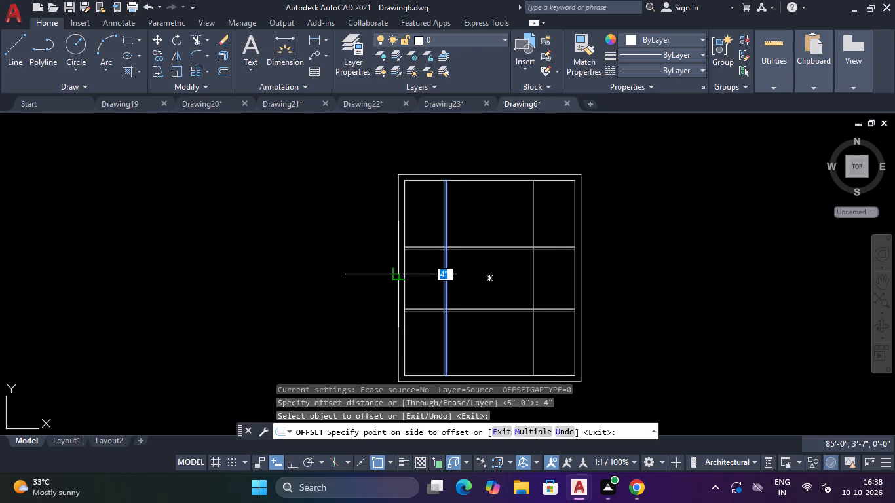
pyautogui.click(430, 274)
pyautogui.click(531, 269)
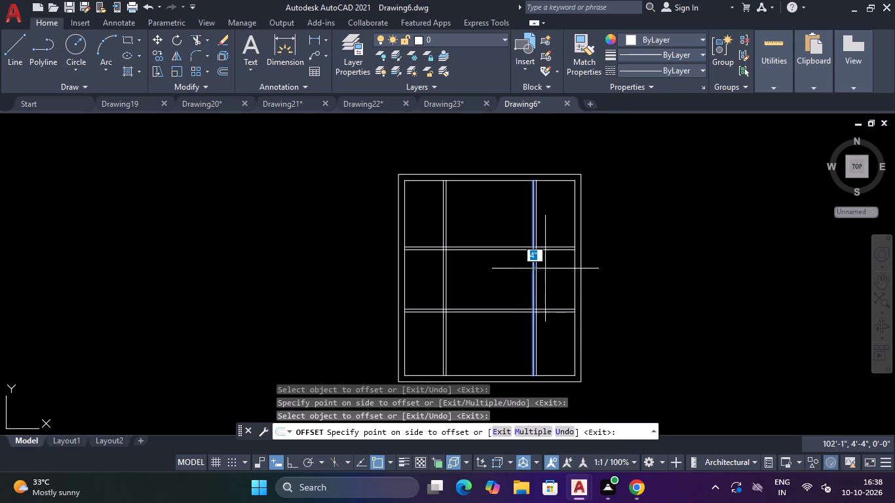
pyautogui.click(563, 270)
pyautogui.press('Escape')
# Trim the vertical partition lines out of the top and bottom rooms, keeping them only in the middle row.
pyautogui.write('TR')
pyautogui.press('space')
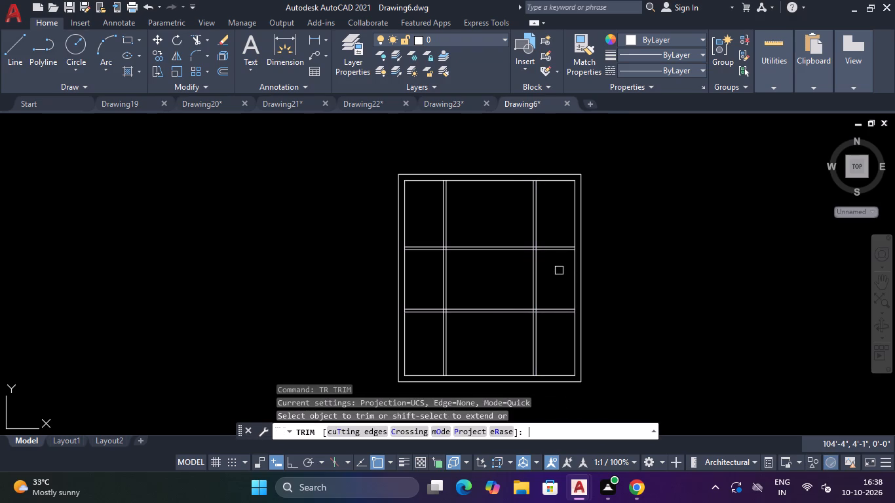
pyautogui.scroll(1, 482, 215)
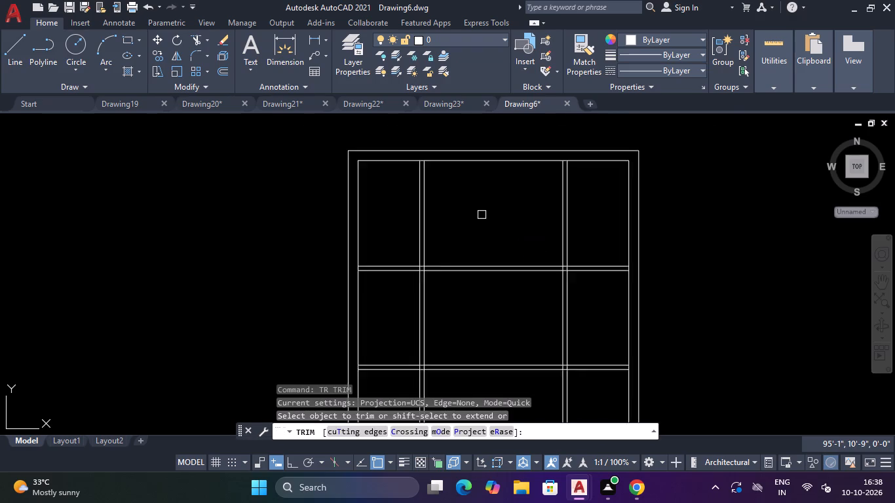
pyautogui.scroll(1, 482, 215)
pyautogui.scroll(-2, 482, 215)
pyautogui.click(482, 215)
pyautogui.click(419, 223)
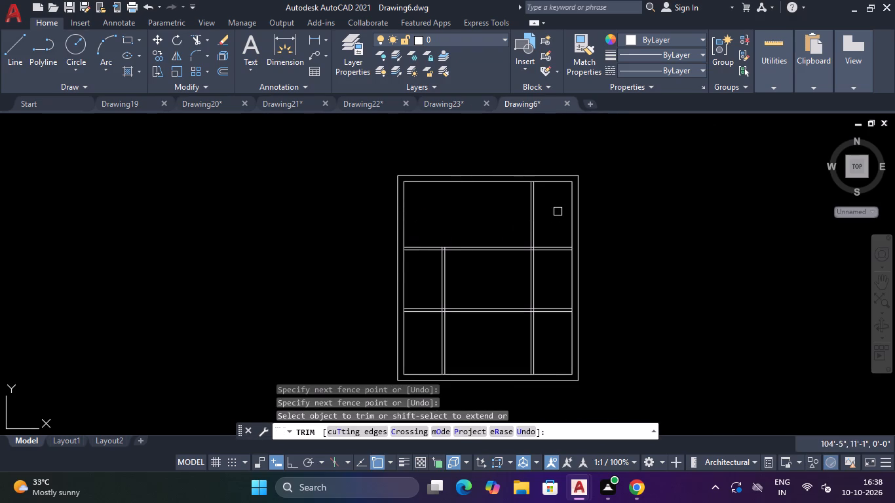
pyautogui.moveTo(556, 212); pyautogui.dragTo(546, 214)
pyautogui.click(516, 218)
pyautogui.click(544, 335)
pyautogui.click(522, 335)
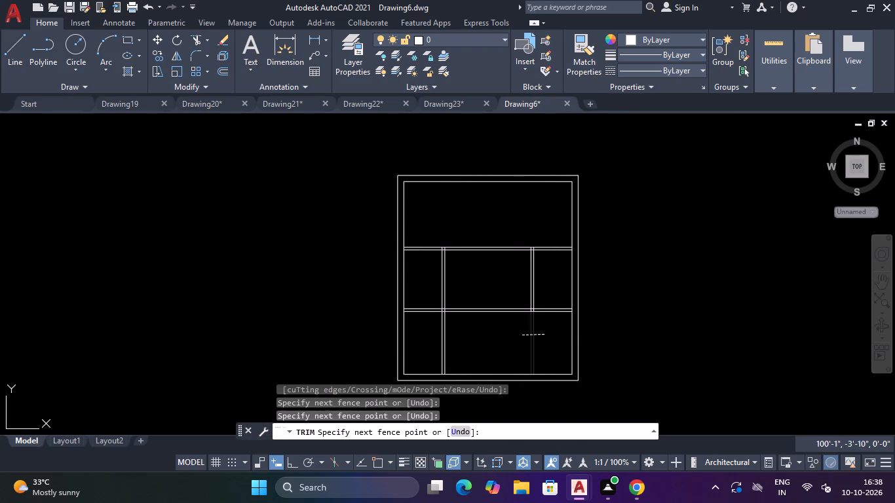
pyautogui.click(482, 340)
pyautogui.click(419, 344)
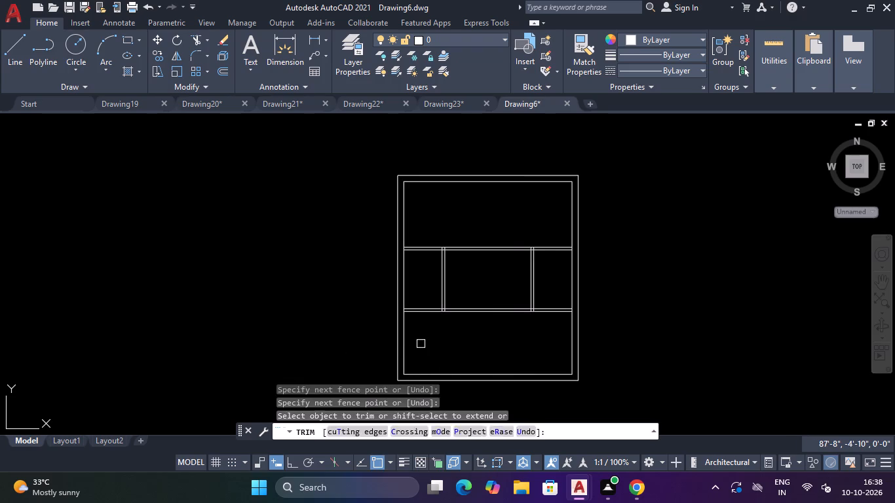
pyautogui.press('Escape')
pyautogui.press('Escape')
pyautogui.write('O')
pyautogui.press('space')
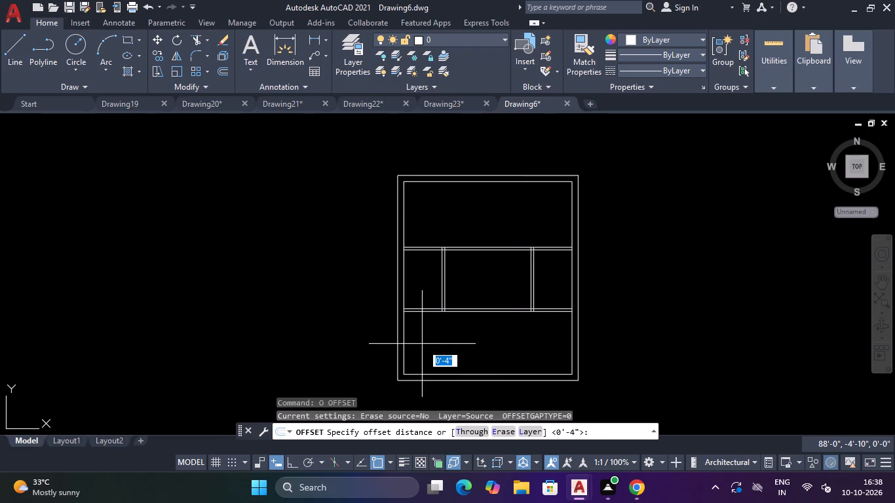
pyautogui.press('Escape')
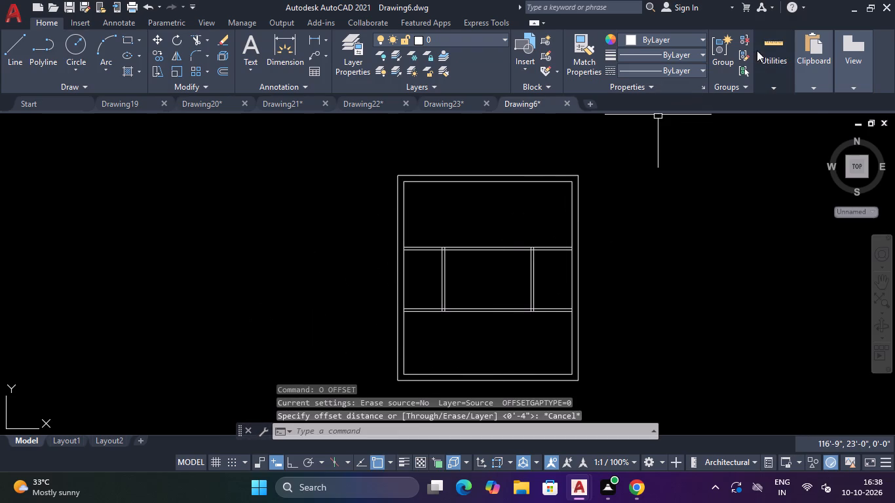
# Measure the top room's width and depth with Quick measure.
pyautogui.click(763, 46)
pyautogui.click(761, 103)
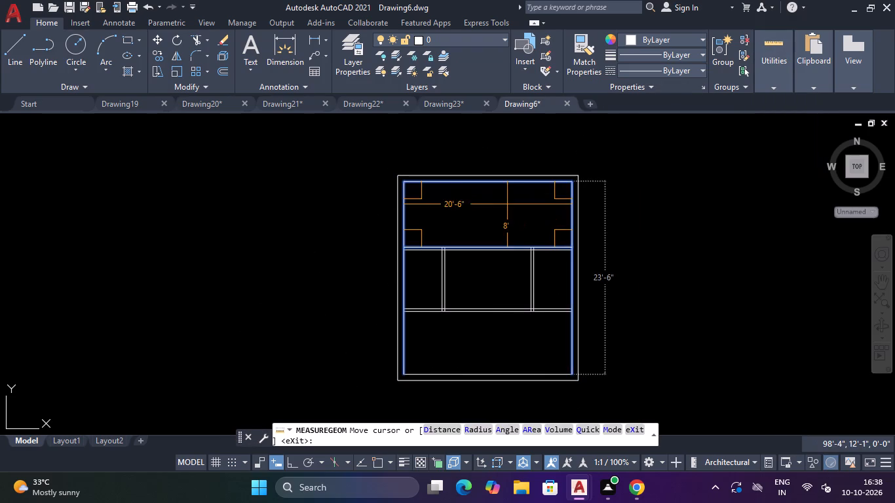
pyautogui.press('Escape')
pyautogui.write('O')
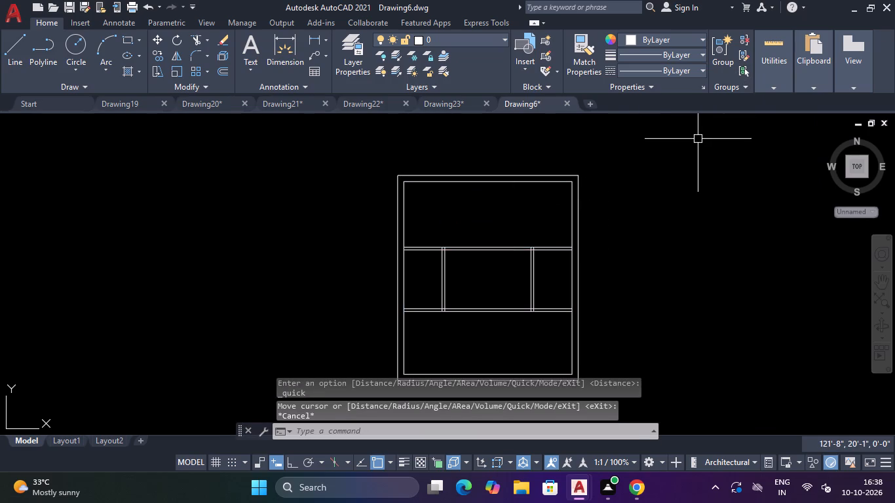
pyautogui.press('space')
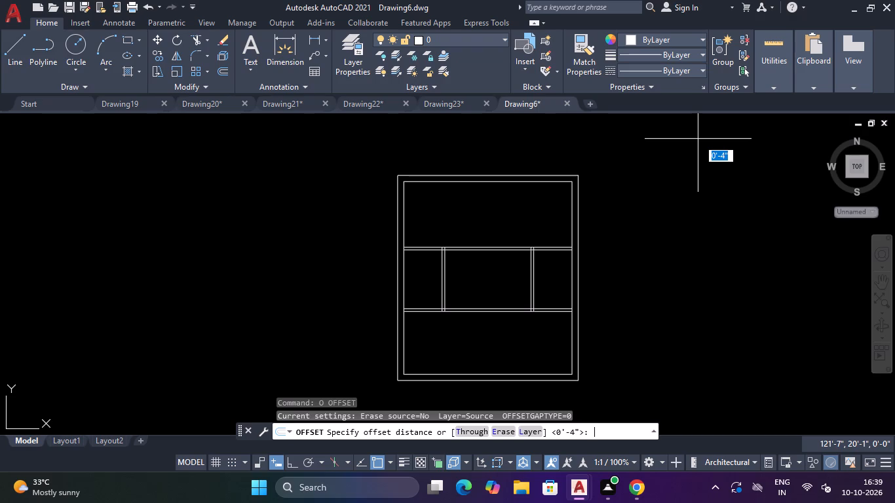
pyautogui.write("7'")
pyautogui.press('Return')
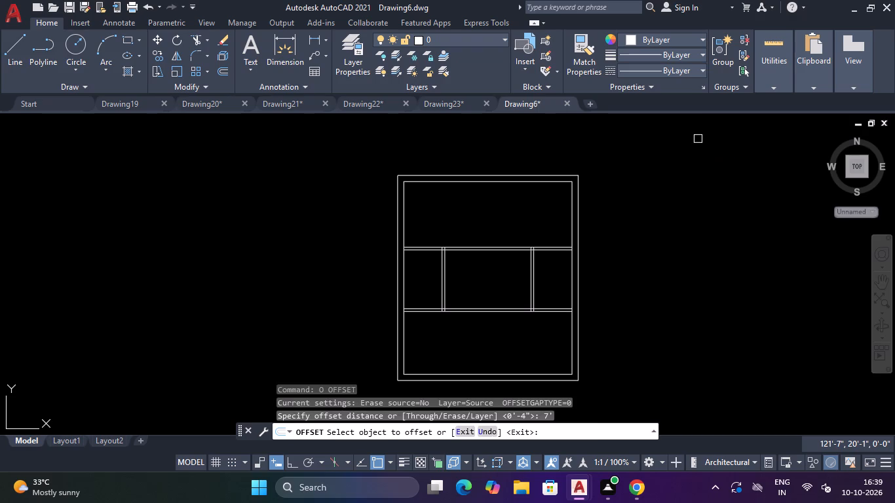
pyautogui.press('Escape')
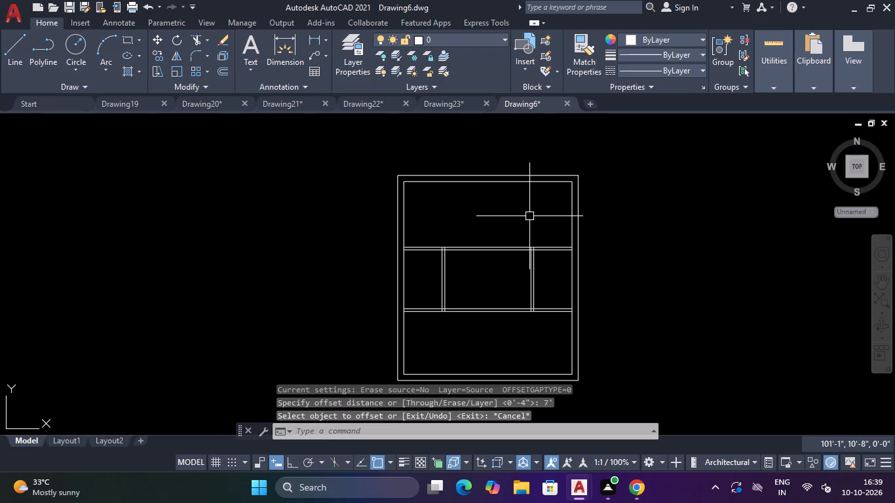
# Trim the inner outline's left and right lines between the upper horizontal partition's two faces, opening both wall junctions.
pyautogui.write('TR')
pyautogui.press('space')
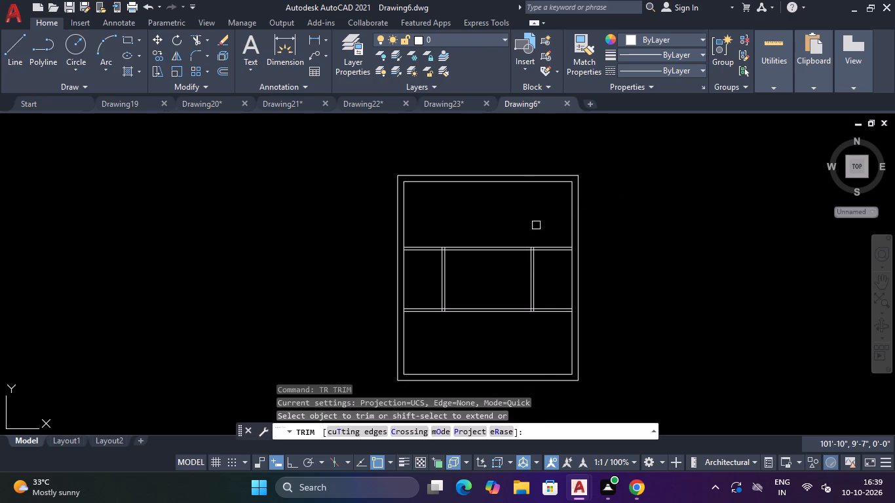
pyautogui.scroll(3, 554, 251)
pyautogui.scroll(3, 630, 231)
pyautogui.click(619, 236)
pyautogui.click(540, 258)
pyautogui.scroll(-3, 541, 253)
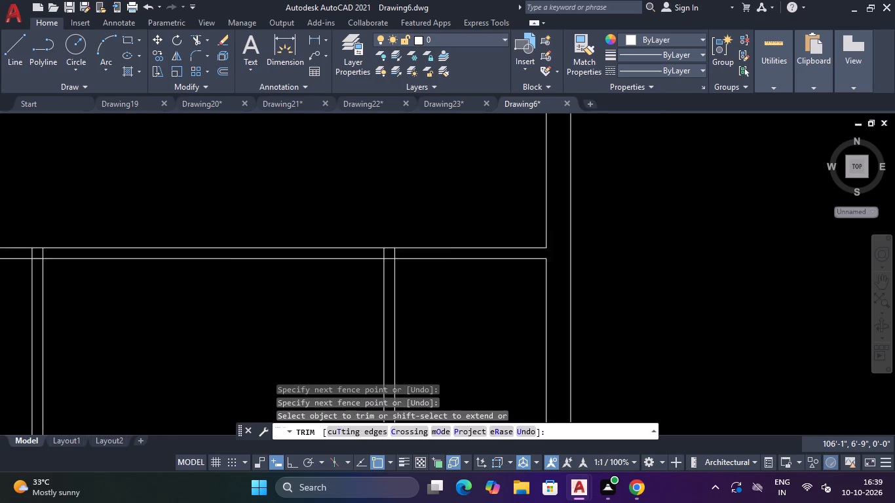
pyautogui.scroll(-1, 541, 253)
pyautogui.scroll(-4, 330, 252)
pyautogui.scroll(5, 267, 261)
pyautogui.scroll(2, 327, 228)
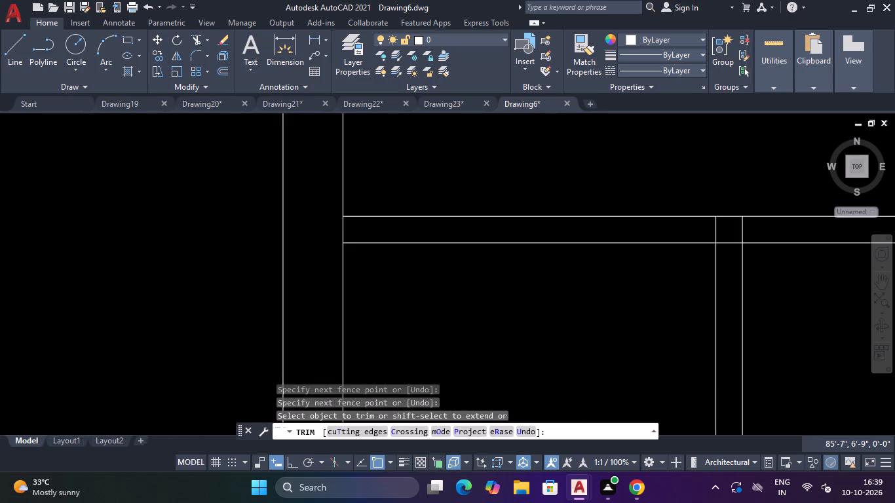
pyautogui.click(328, 228)
pyautogui.click(364, 223)
pyautogui.scroll(-4, 365, 226)
pyautogui.scroll(-2, 411, 168)
pyautogui.press('Escape')
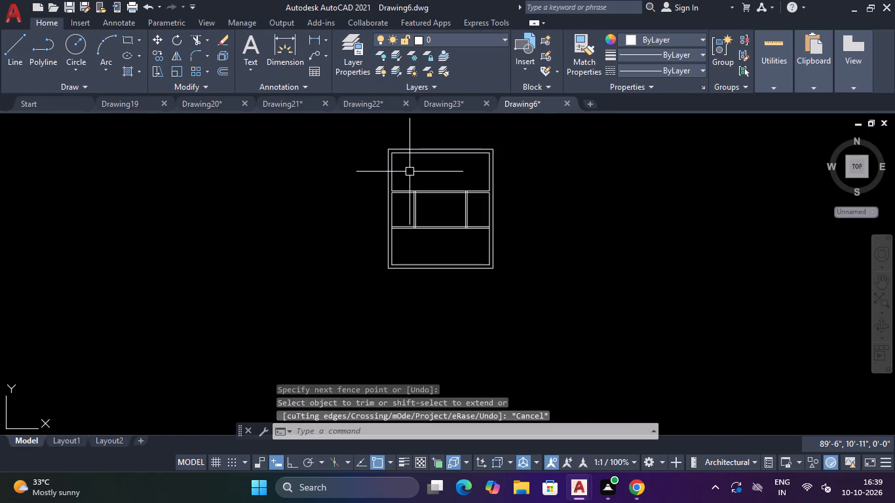
# Offset the top room's left and right inner wall lines 7' inward.
pyautogui.write('O')
pyautogui.press('space')
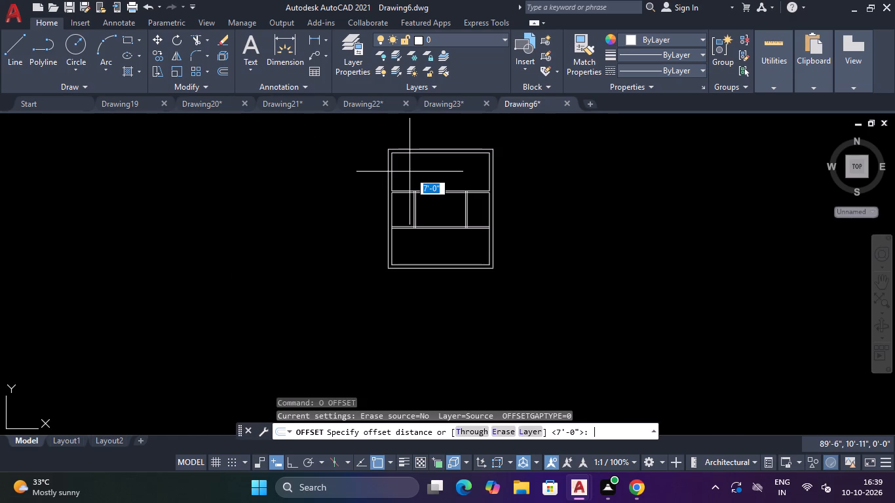
pyautogui.press('Return')
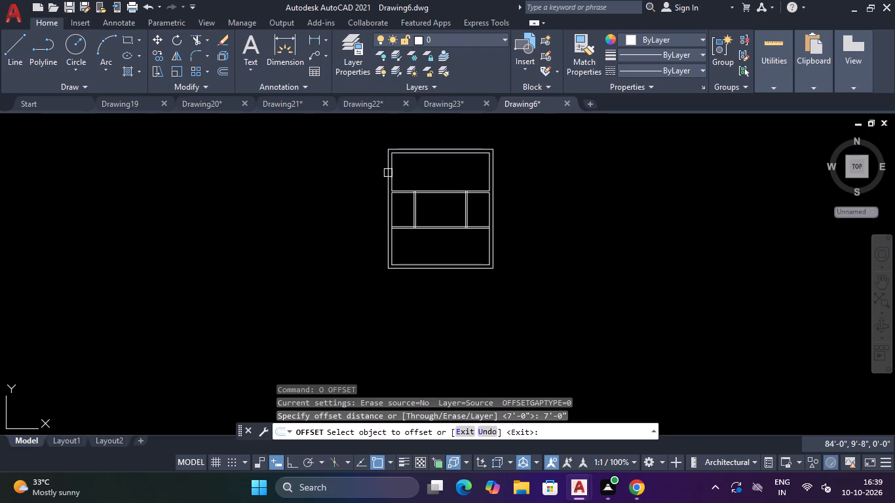
pyautogui.click(394, 167)
pyautogui.click(404, 166)
pyautogui.click(489, 166)
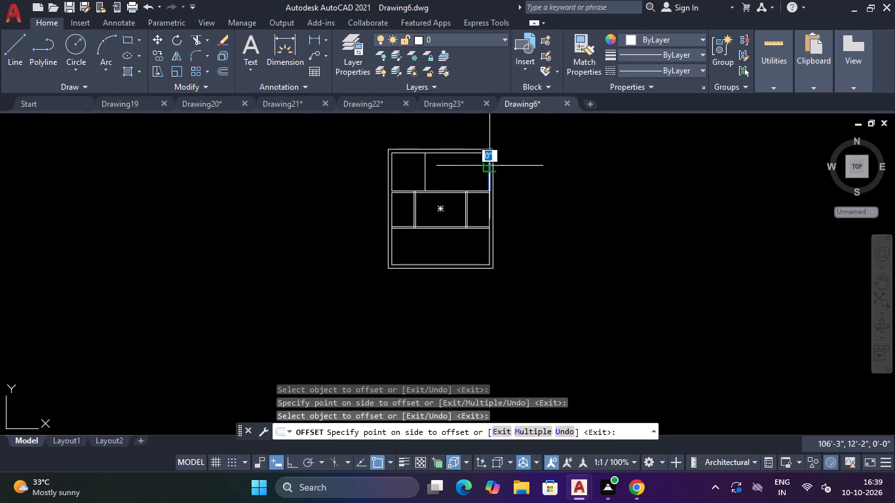
pyautogui.click(445, 181)
pyautogui.press('Escape')
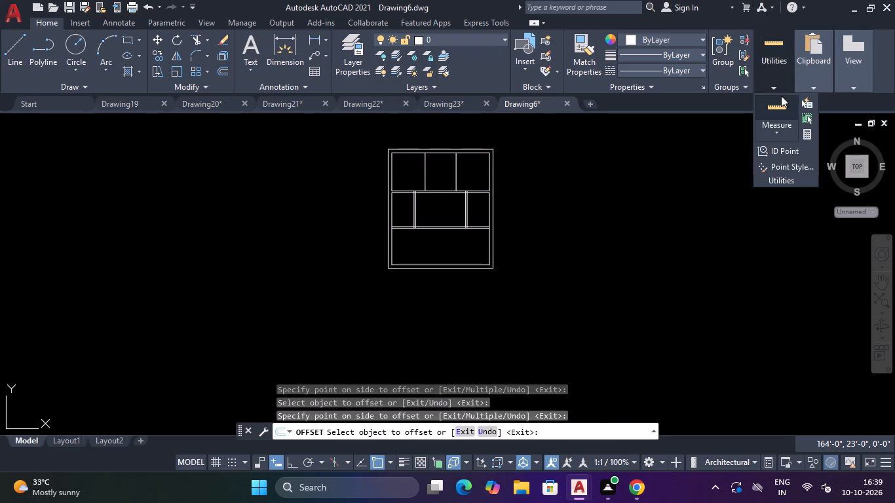
# Measure the space between the two vertical lines in the top room with Quick measure.
pyautogui.click(781, 96)
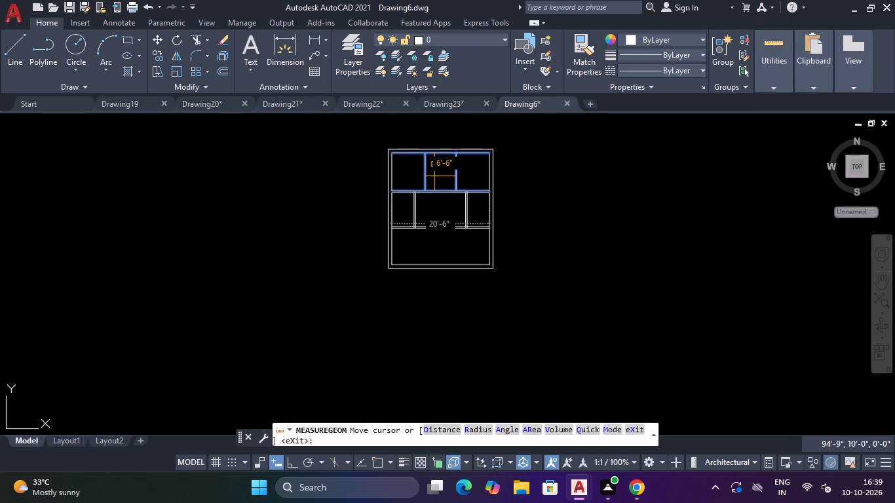
pyautogui.scroll(3, 434, 176)
pyautogui.scroll(-2, 434, 175)
pyautogui.press('Escape')
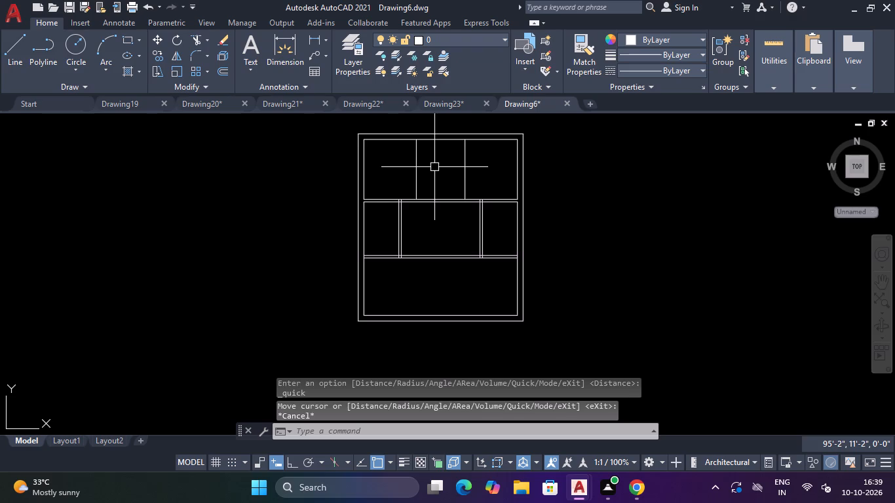
pyautogui.press('Escape')
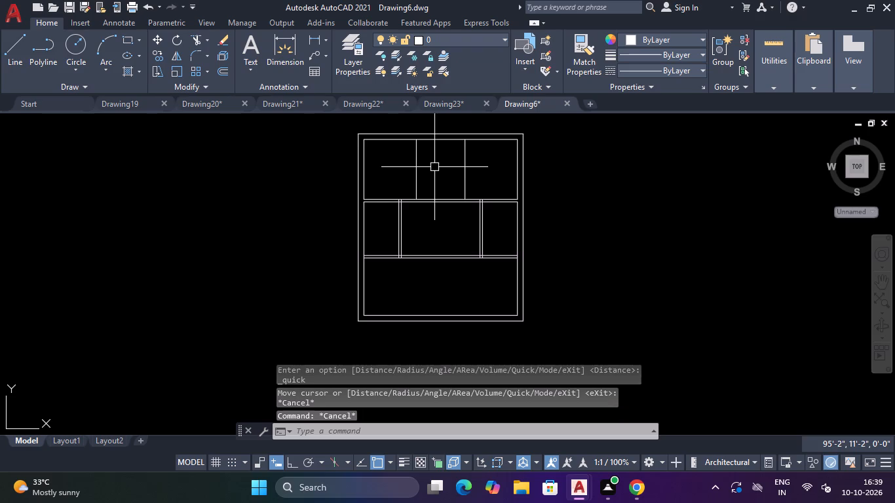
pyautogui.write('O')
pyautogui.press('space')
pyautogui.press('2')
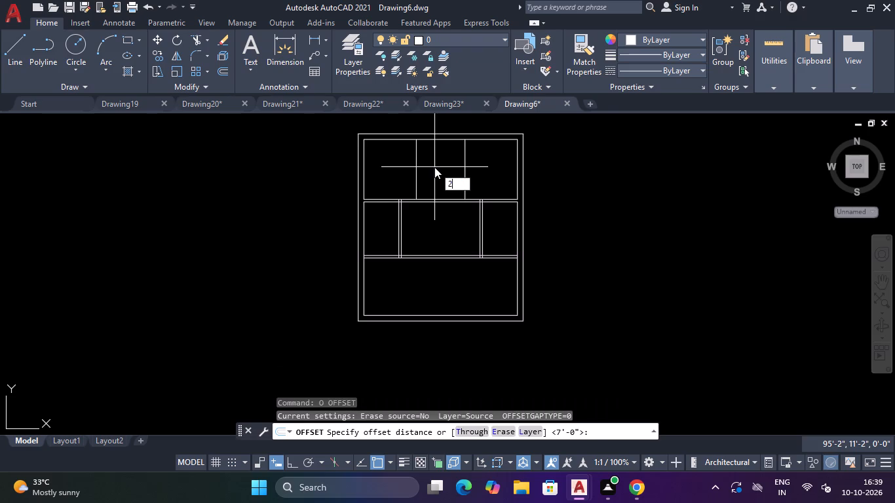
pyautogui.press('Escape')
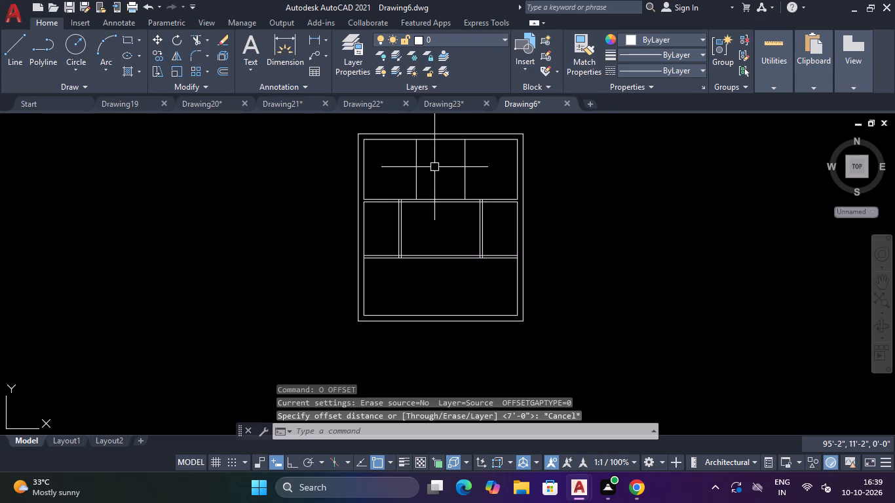
# Offset both vertical lines in the top room 4" to the left to form partition walls.
pyautogui.write('O')
pyautogui.press('space')
pyautogui.write('4"')
pyautogui.press('Return')
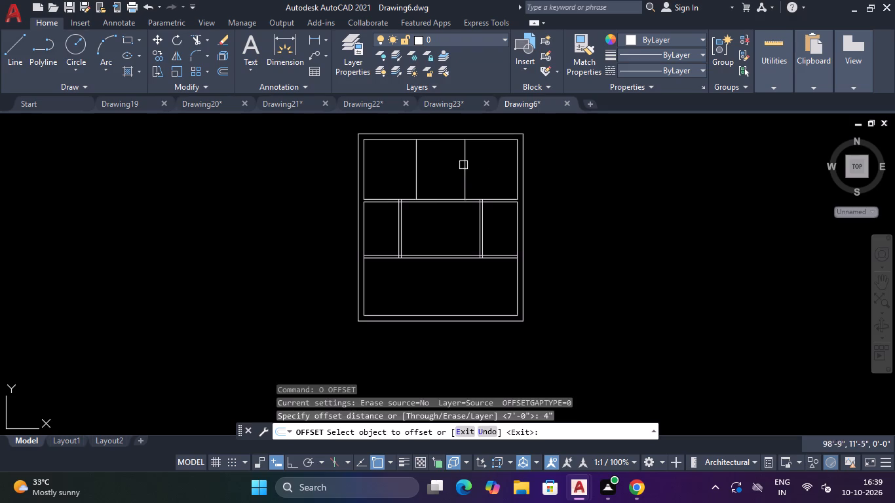
pyautogui.click(464, 164)
pyautogui.click(455, 166)
pyautogui.moveTo(417, 170); pyautogui.dragTo(417, 171)
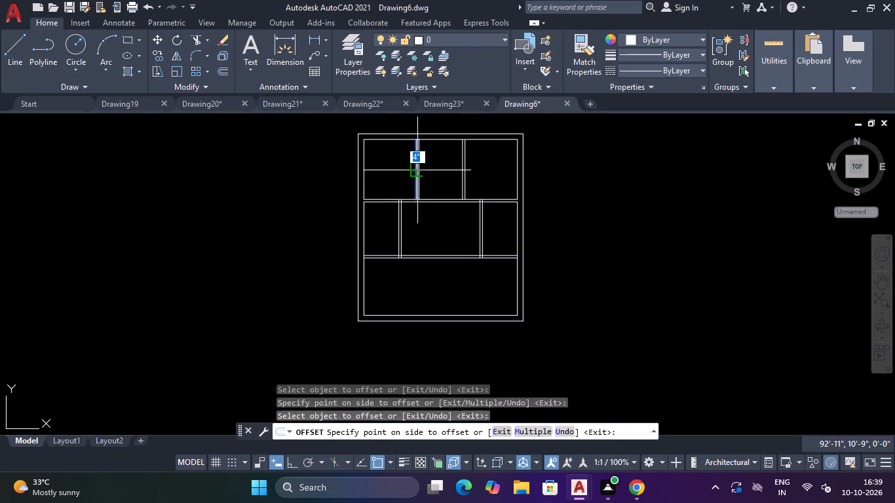
pyautogui.moveTo(417, 171); pyautogui.dragTo(411, 172)
pyautogui.click(345, 187)
pyautogui.press('Escape')
pyautogui.press('Escape')
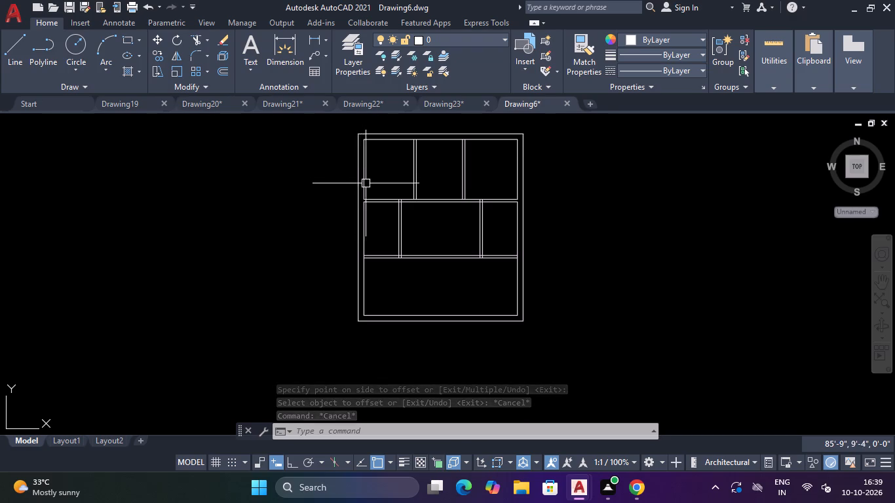
# Offset the middle room's left and right inner wall lines 4' inward.
pyautogui.scroll(5, 384, 194)
pyautogui.scroll(-3, 432, 232)
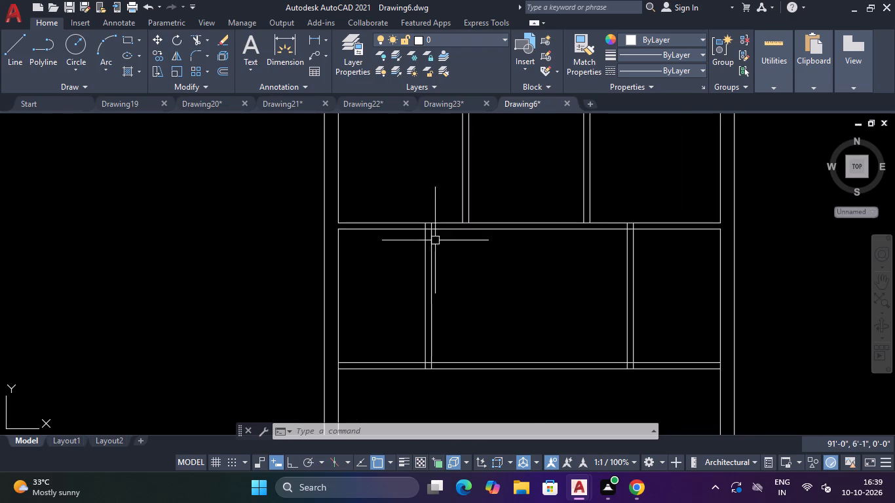
pyautogui.press('Escape')
pyautogui.write('O')
pyautogui.press('space')
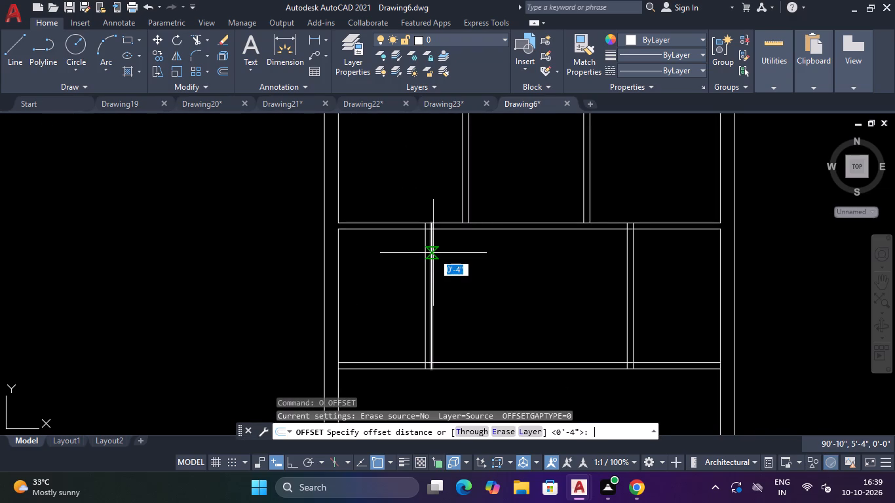
pyautogui.write("4'")
pyautogui.press('Return')
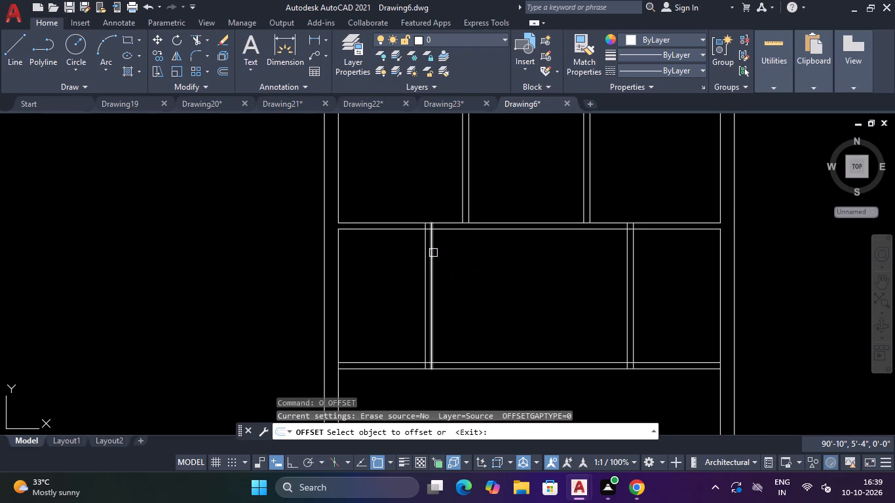
pyautogui.click(339, 296)
pyautogui.click(382, 294)
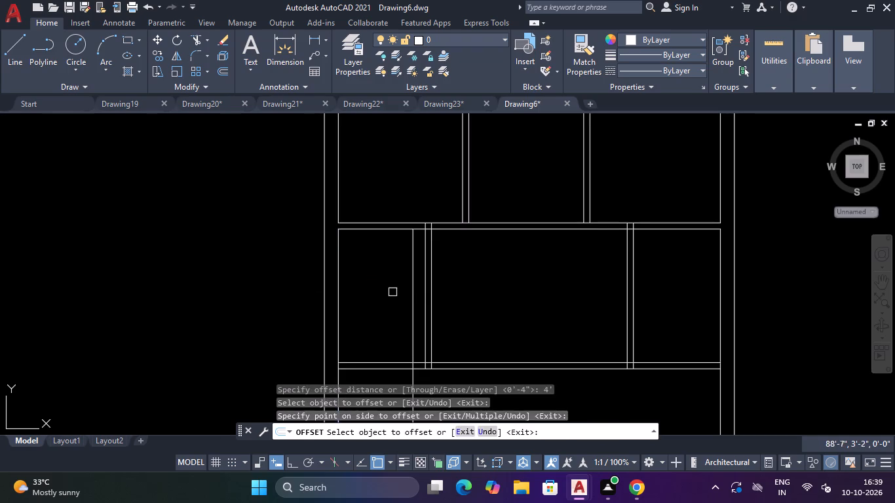
pyautogui.press('Escape')
pyautogui.press('space')
pyautogui.press('space')
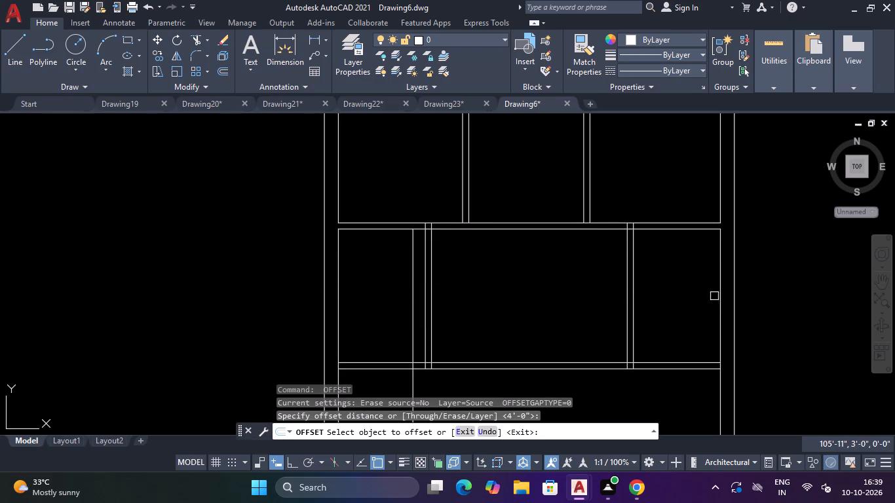
pyautogui.moveTo(719, 293); pyautogui.dragTo(710, 296)
pyautogui.click(693, 301)
pyautogui.press('Escape')
# Trim away the middle room's two earlier double-line vertical partitions between the upper and lower horizontal partitions.
pyautogui.write('TR')
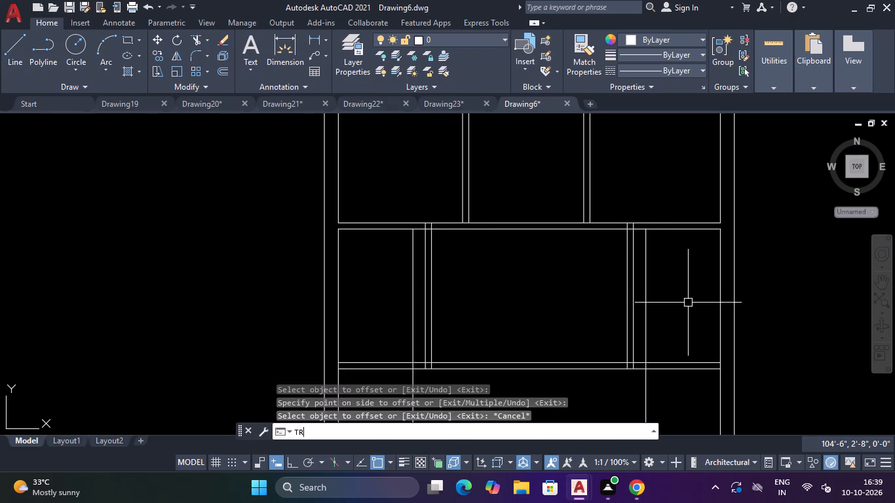
pyautogui.press('space')
pyautogui.scroll(1, 658, 303)
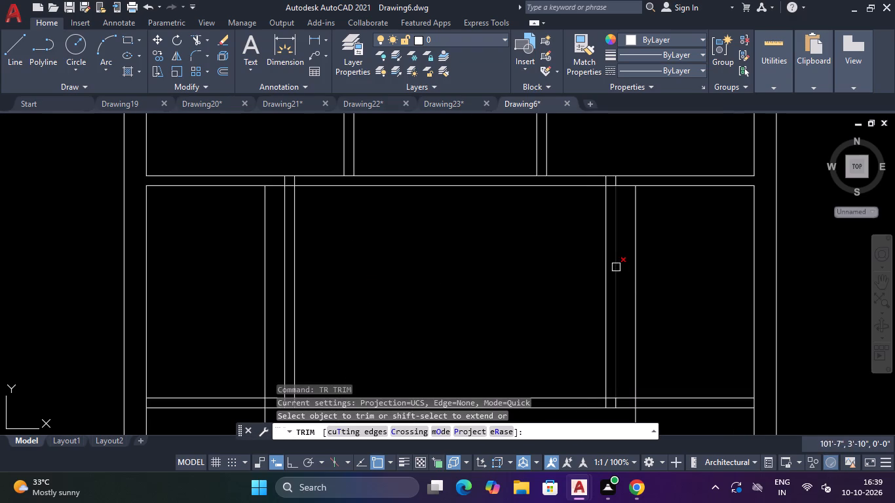
pyautogui.click(624, 264)
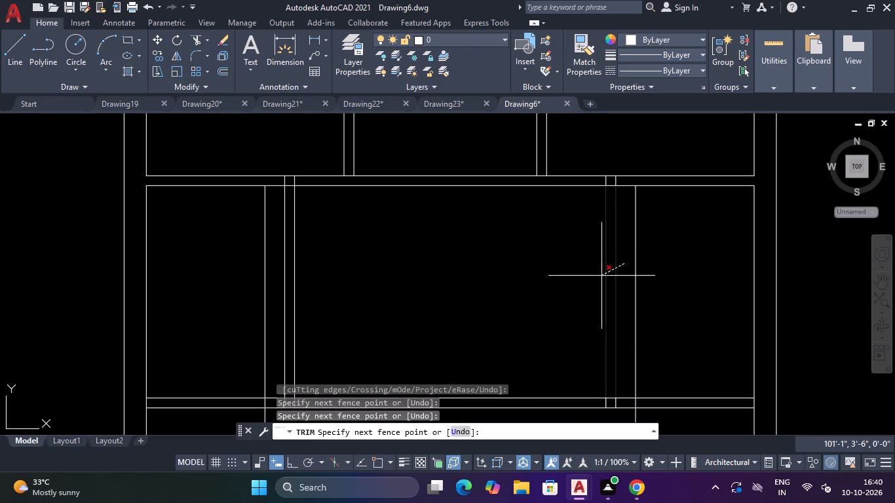
pyautogui.click(601, 276)
pyautogui.click(349, 257)
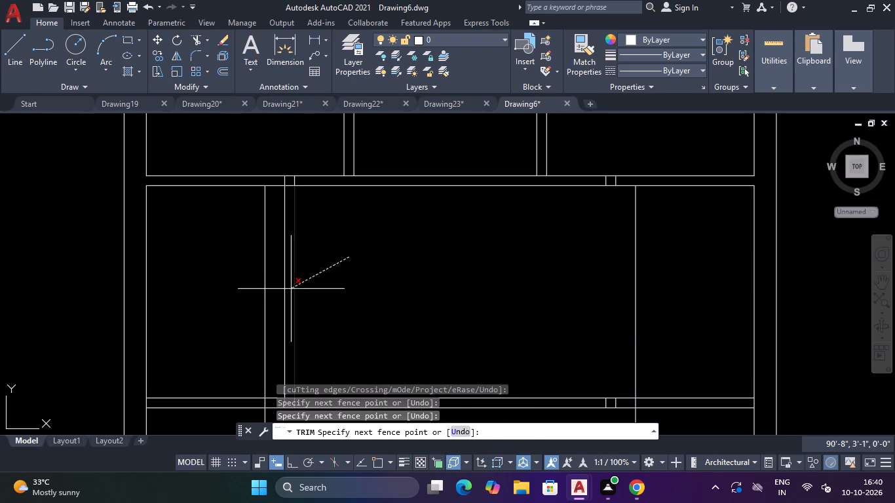
pyautogui.click(282, 293)
# Trim off the parts of the two new vertical lines that run through the bottom room.
pyautogui.scroll(-4, 319, 281)
pyautogui.scroll(3, 322, 315)
pyautogui.click(320, 313)
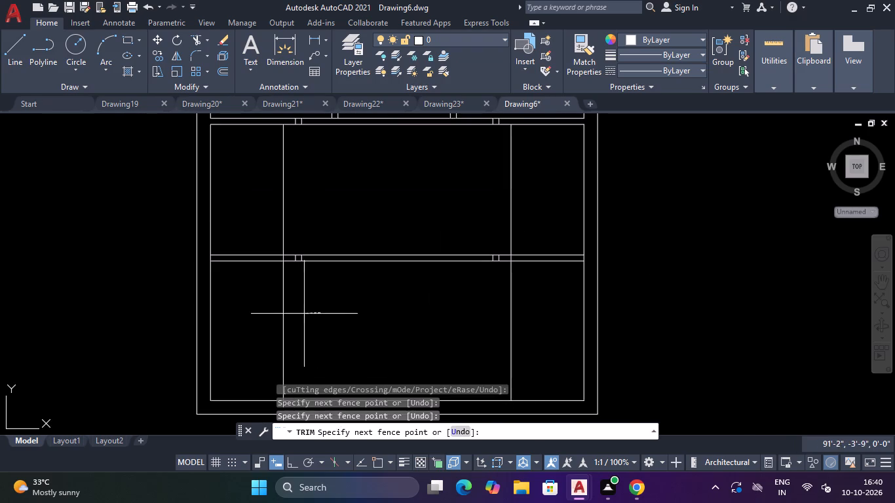
pyautogui.click(267, 322)
pyautogui.moveTo(531, 307); pyautogui.dragTo(497, 318)
pyautogui.click(480, 324)
pyautogui.press('Escape')
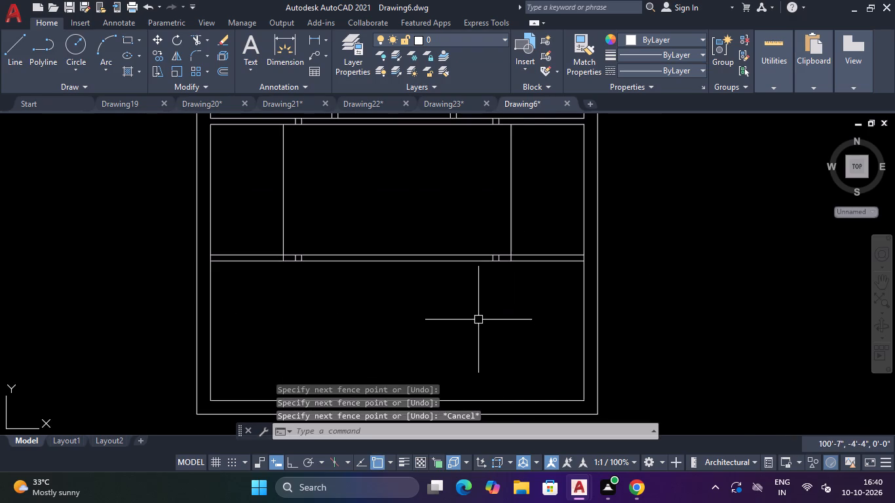
# Offset the middle room's two vertical lines 4" toward the room's centre to form partition walls.
pyautogui.scroll(-3, 478, 320)
pyautogui.scroll(3, 464, 292)
pyautogui.press('Escape')
pyautogui.press('Escape')
pyautogui.write('O')
pyautogui.press('space')
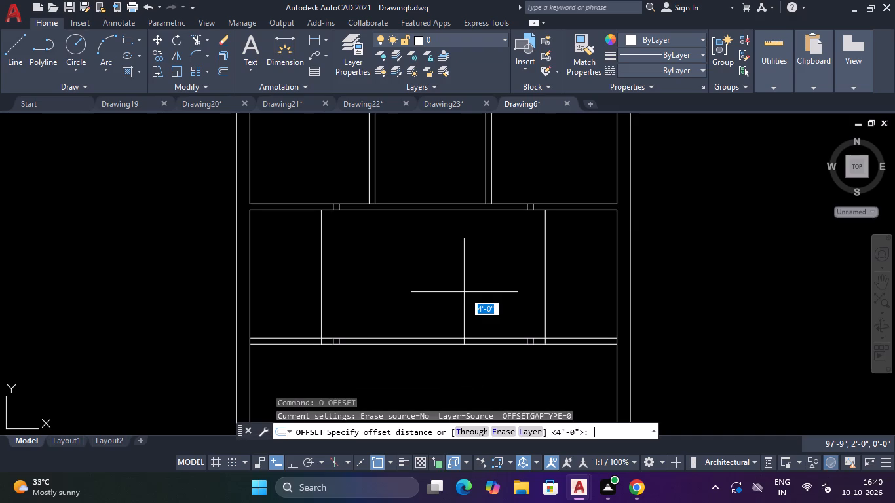
pyautogui.write('4"')
pyautogui.press('Return')
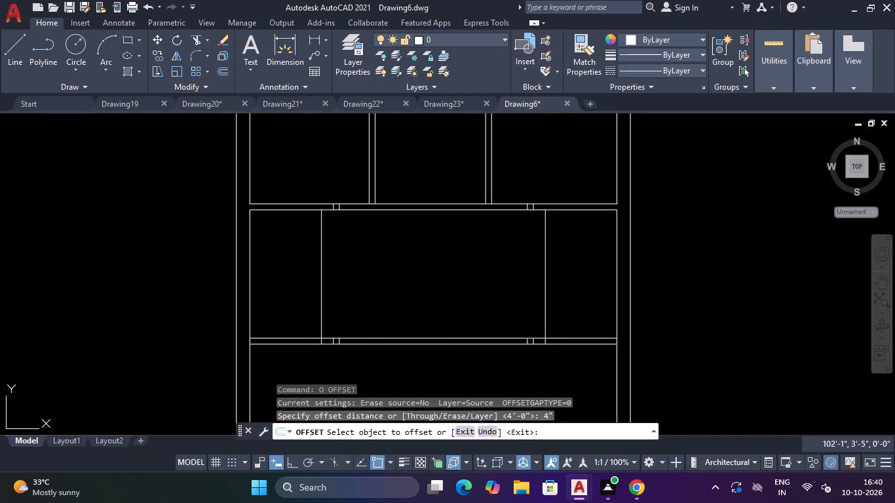
pyautogui.click(543, 267)
pyautogui.click(523, 267)
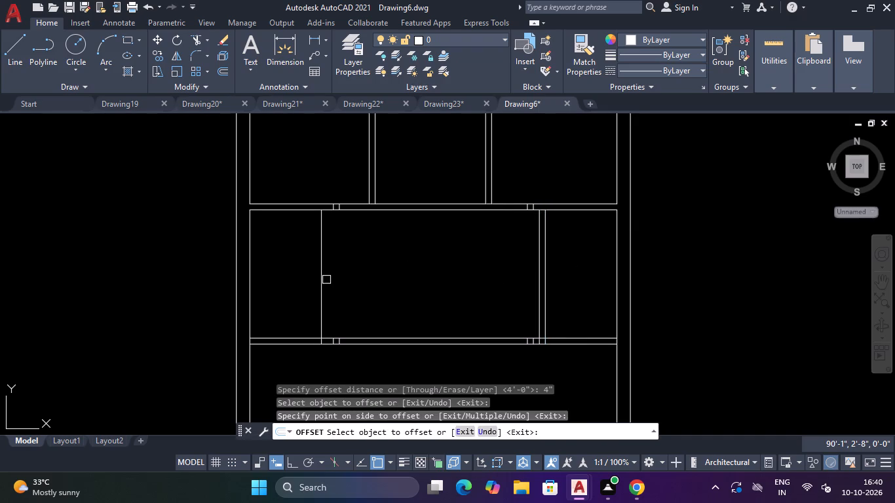
pyautogui.click(319, 282)
pyautogui.click(337, 281)
pyautogui.press('Escape')
pyautogui.press('Escape')
# Trim the leftover stubs in the upper horizontal partition near the middle room's left partition and open their wall junction.
pyautogui.scroll(-3, 337, 281)
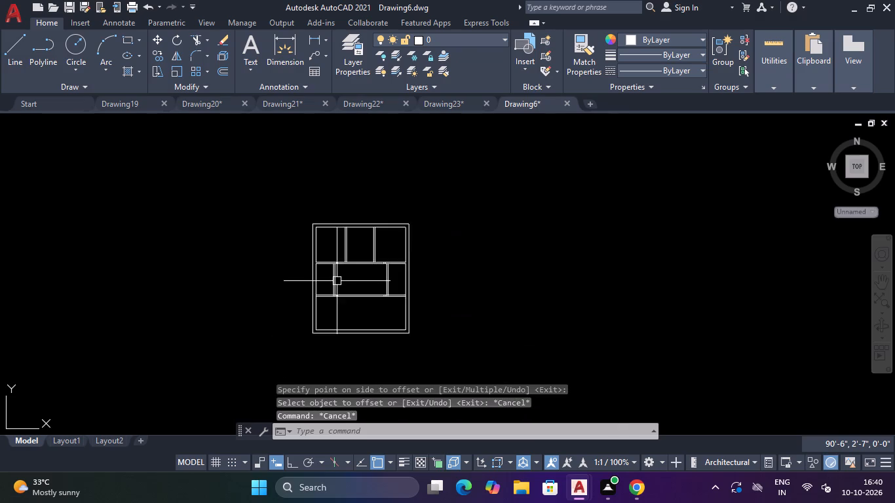
pyautogui.scroll(4, 337, 281)
pyautogui.press('Escape')
pyautogui.write('TR')
pyautogui.press('space')
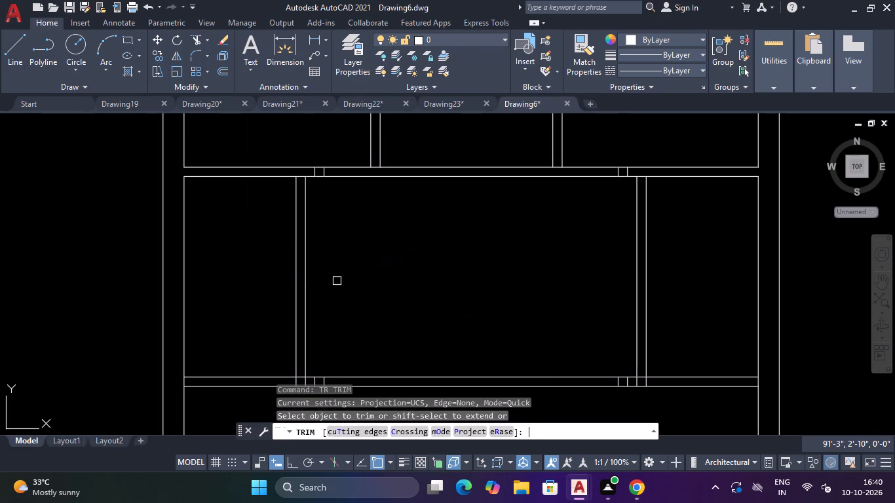
pyautogui.scroll(4, 300, 161)
pyautogui.click(313, 233)
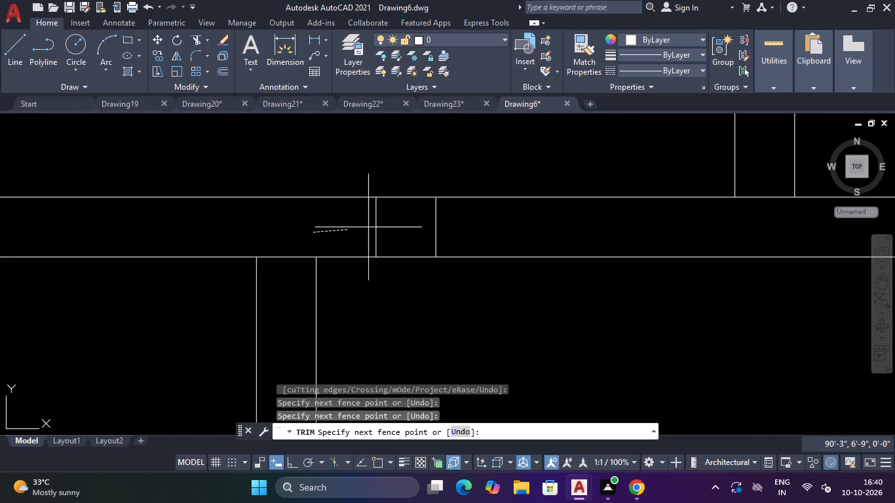
pyautogui.click(477, 220)
pyautogui.moveTo(270, 234); pyautogui.dragTo(271, 246)
pyautogui.click(276, 265)
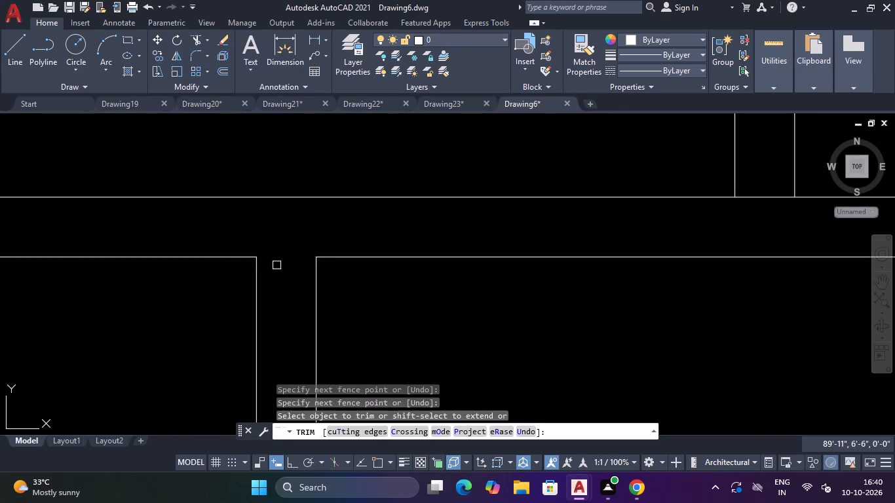
# Trim the junction of the middle room's left partition with the lower horizontal partition, clearing the vertical stubs between its faces.
pyautogui.scroll(-5, 276, 263)
pyautogui.scroll(-4, 284, 354)
pyautogui.scroll(5, 282, 378)
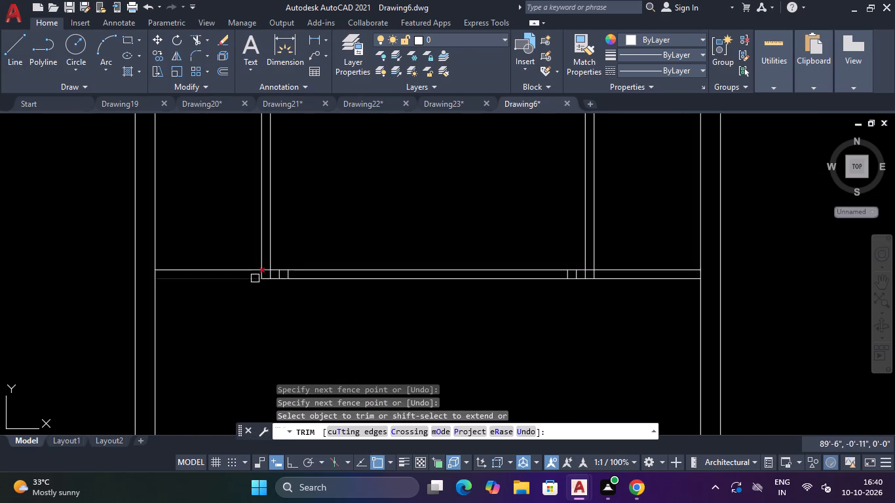
pyautogui.scroll(4, 257, 275)
pyautogui.moveTo(295, 224); pyautogui.dragTo(294, 242)
pyautogui.click(294, 259)
pyautogui.click(248, 269)
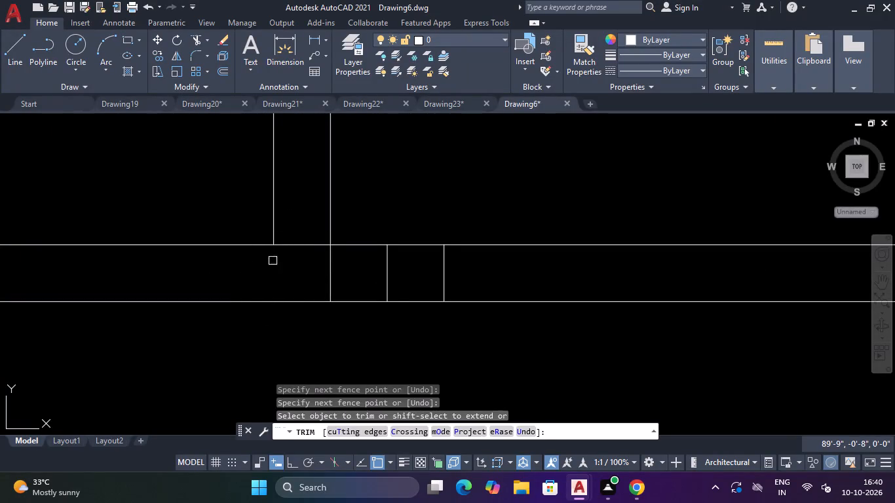
pyautogui.click(273, 261)
pyautogui.click(450, 273)
pyautogui.click(294, 269)
pyautogui.click(297, 217)
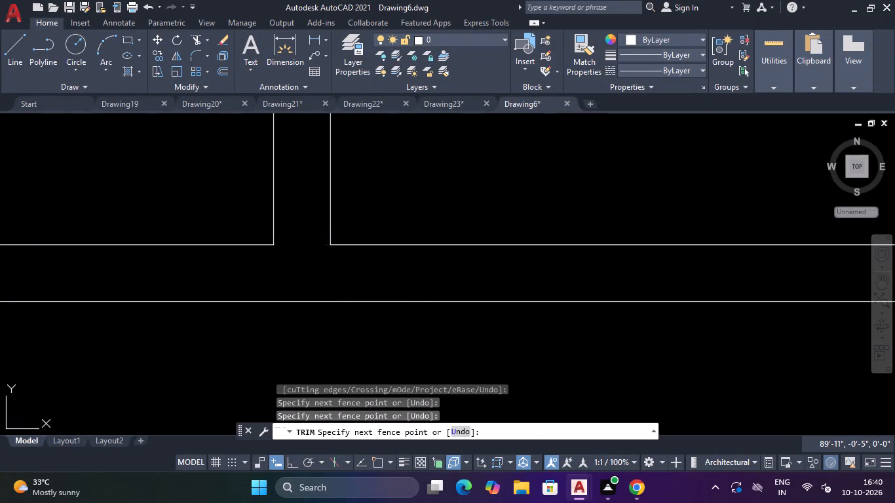
# Trim the junction of the middle room's right partition with the lower horizontal partition, clearing the vertical stubs between its faces.
pyautogui.scroll(-5, 305, 214)
pyautogui.scroll(-3, 485, 215)
pyautogui.scroll(4, 535, 219)
pyautogui.scroll(2, 420, 199)
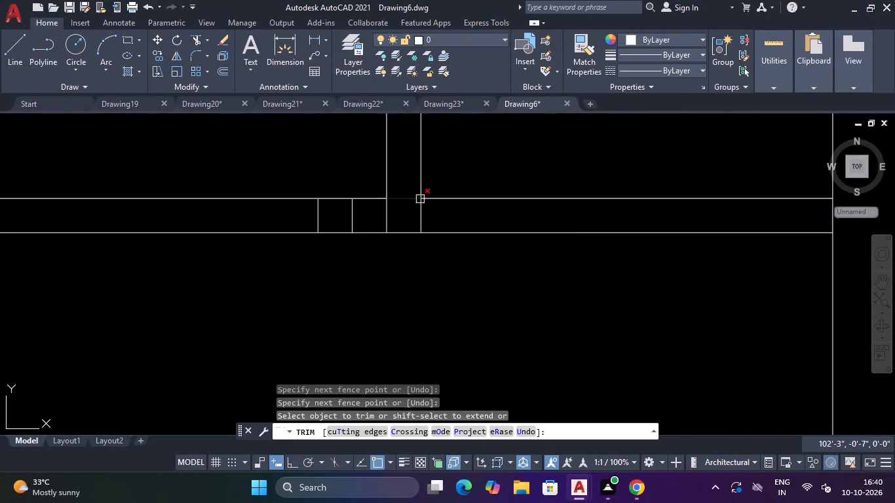
pyautogui.scroll(2, 420, 199)
pyautogui.click(388, 179)
pyautogui.click(383, 223)
pyautogui.click(380, 229)
pyautogui.click(486, 233)
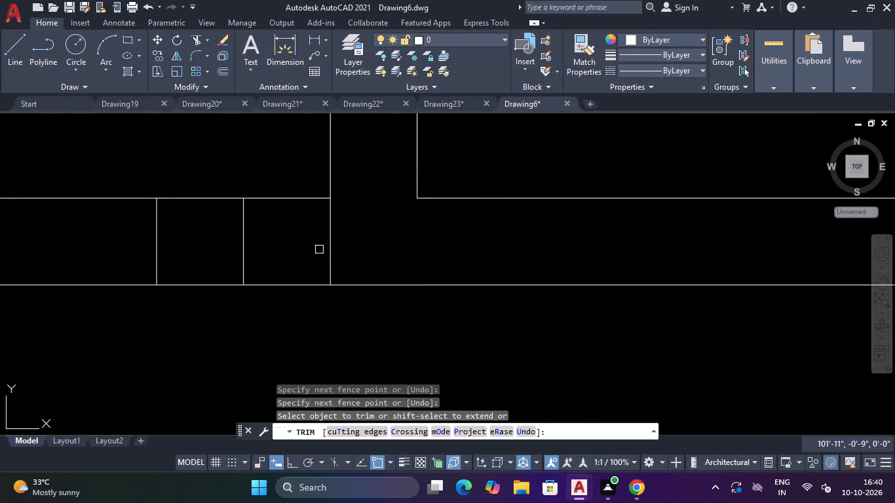
pyautogui.click(319, 250)
pyautogui.click(153, 246)
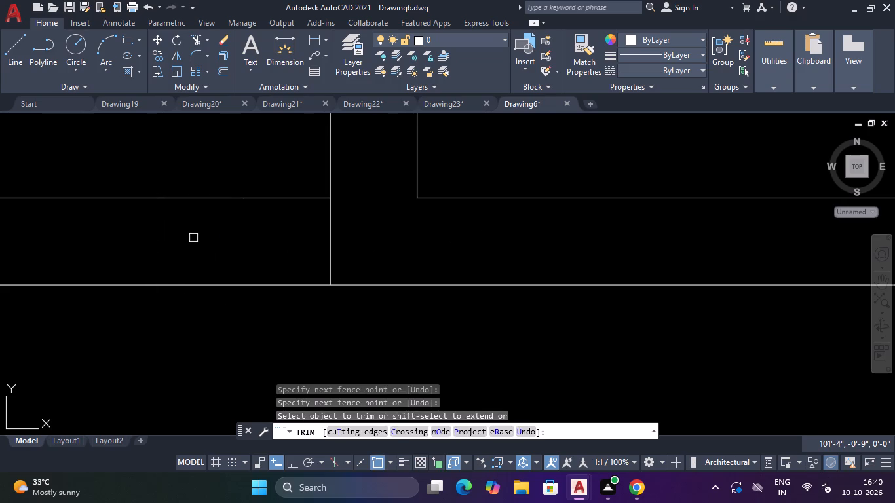
pyautogui.click(193, 238)
pyautogui.click(352, 240)
# Open the junction of the middle room's right partition with the upper horizontal partition and trim the nearby leftover stubs.
pyautogui.scroll(-7, 352, 240)
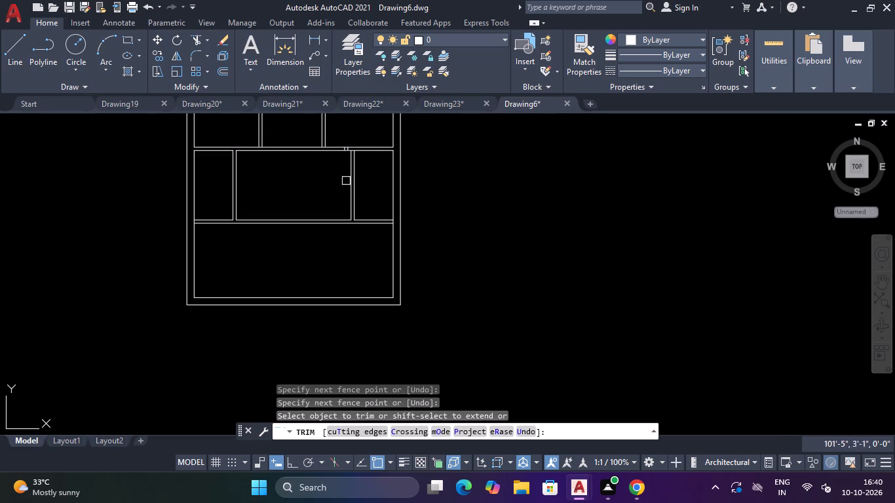
pyautogui.scroll(4, 350, 140)
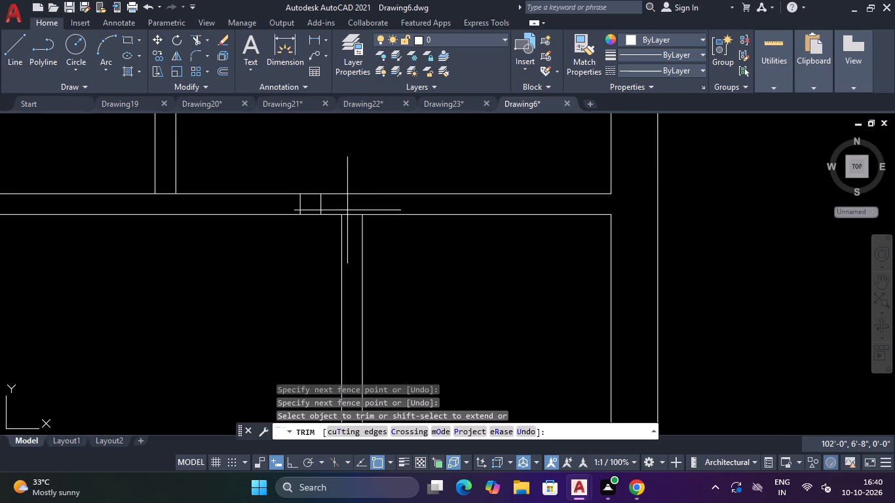
pyautogui.click(347, 210)
pyautogui.click(347, 226)
pyautogui.scroll(2, 333, 204)
pyautogui.moveTo(333, 204); pyautogui.dragTo(333, 203)
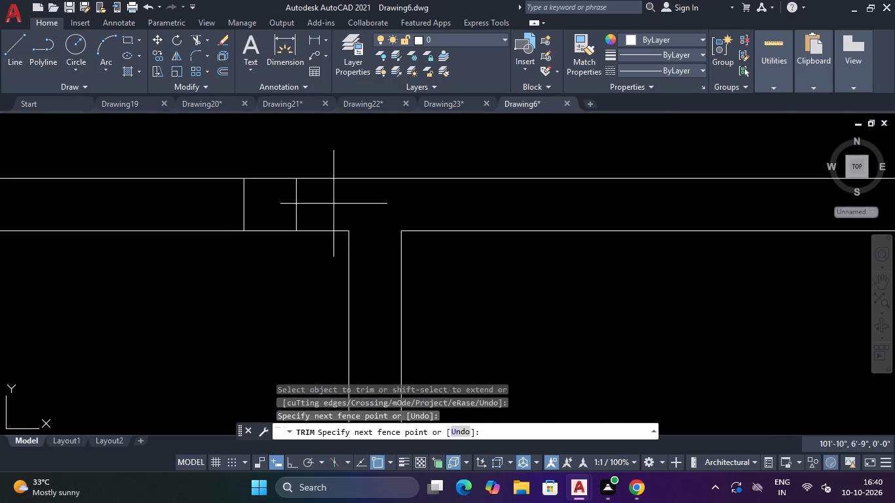
pyautogui.moveTo(333, 203); pyautogui.dragTo(326, 203)
pyautogui.click(216, 206)
# Trim the upper horizontal partition's top face between the lines of both top-room vertical partitions to open their junctions.
pyautogui.scroll(-4, 218, 203)
pyautogui.scroll(4, 180, 198)
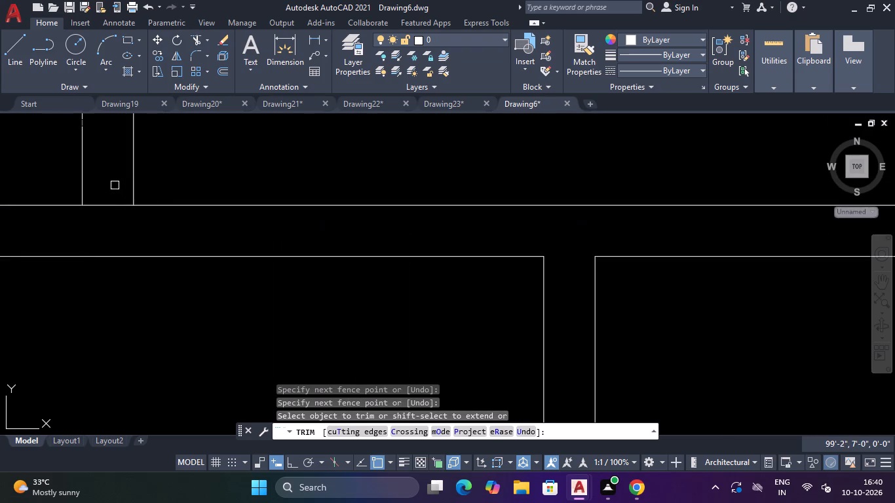
pyautogui.moveTo(111, 184); pyautogui.dragTo(104, 195)
pyautogui.click(83, 230)
pyautogui.scroll(-9, 94, 222)
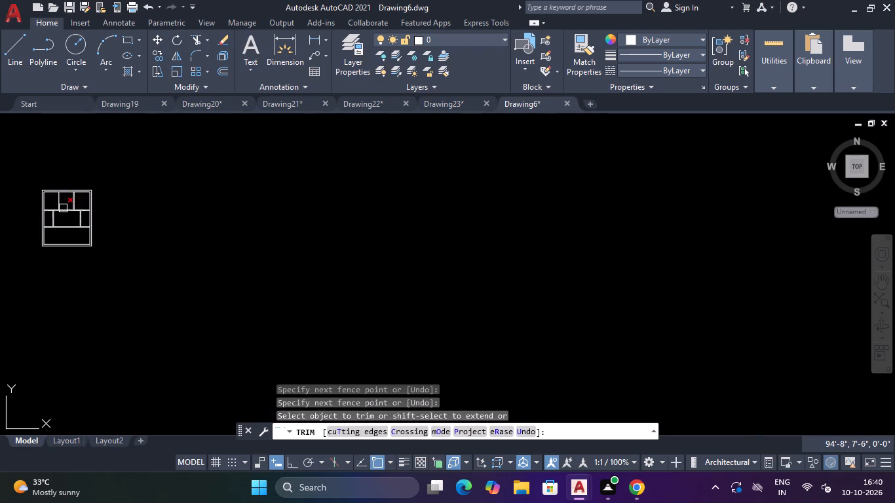
pyautogui.scroll(5, 62, 208)
pyautogui.scroll(-4, 37, 208)
pyautogui.scroll(5, 17, 208)
pyautogui.scroll(-4, 17, 208)
pyautogui.scroll(2, 24, 211)
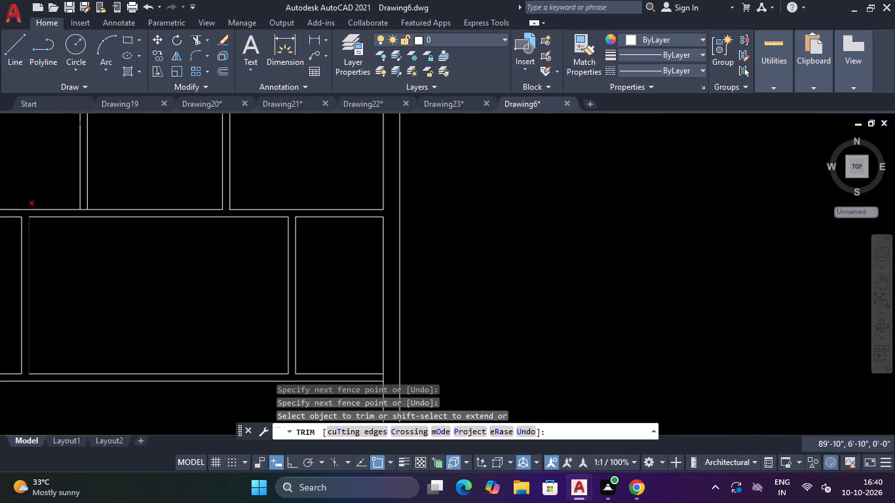
pyautogui.scroll(3, 24, 210)
pyautogui.click(261, 196)
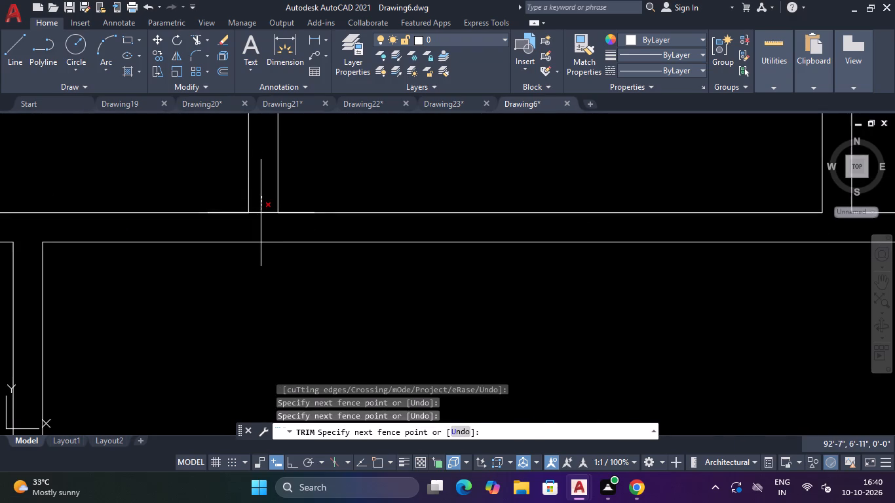
pyautogui.click(260, 217)
# Trim the right inner wall line between the lower horizontal partition's two faces to open the wall junction.
pyautogui.scroll(-6, 251, 221)
pyautogui.scroll(3, 174, 224)
pyautogui.scroll(-4, 367, 231)
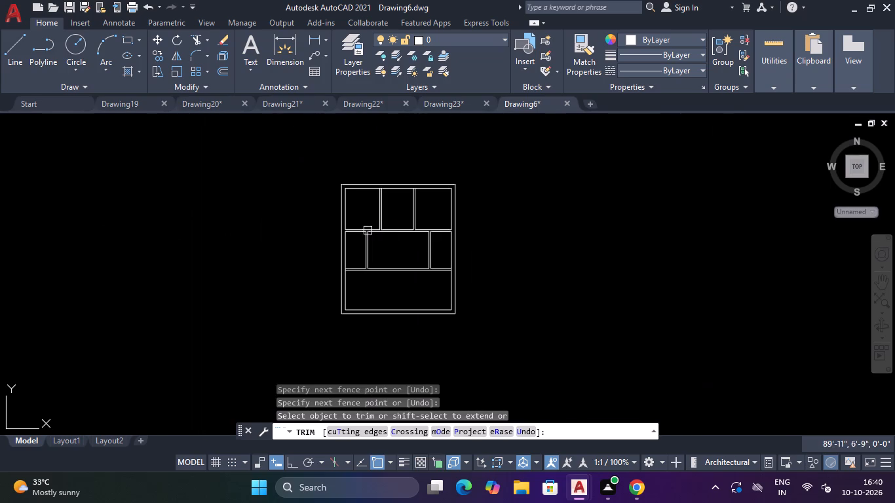
pyautogui.scroll(6, 442, 289)
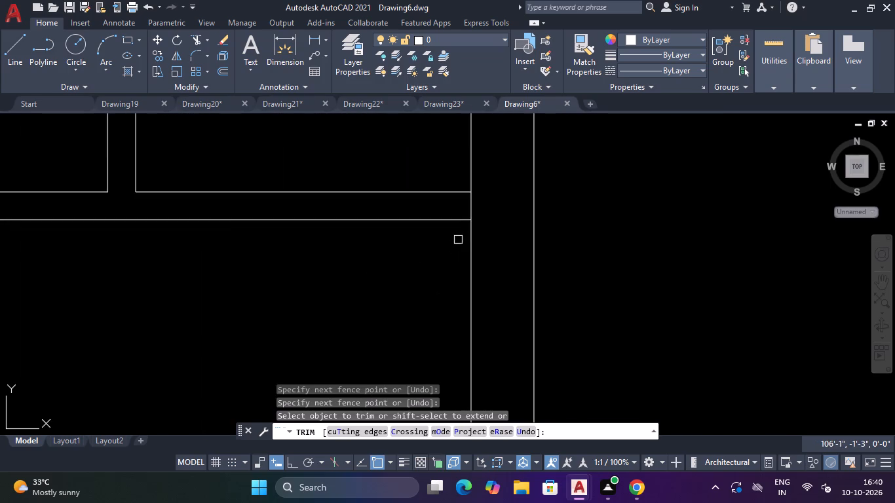
pyautogui.click(480, 204)
pyautogui.click(458, 204)
pyautogui.scroll(-4, 457, 204)
pyautogui.scroll(-2, 390, 231)
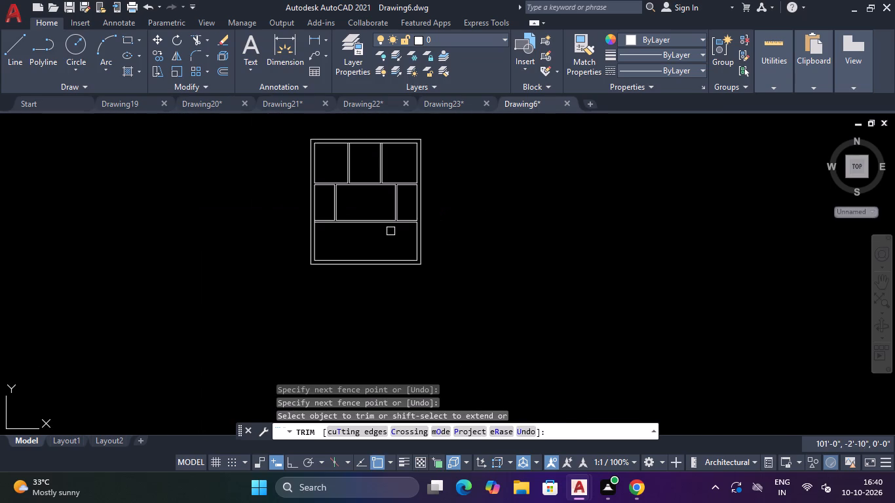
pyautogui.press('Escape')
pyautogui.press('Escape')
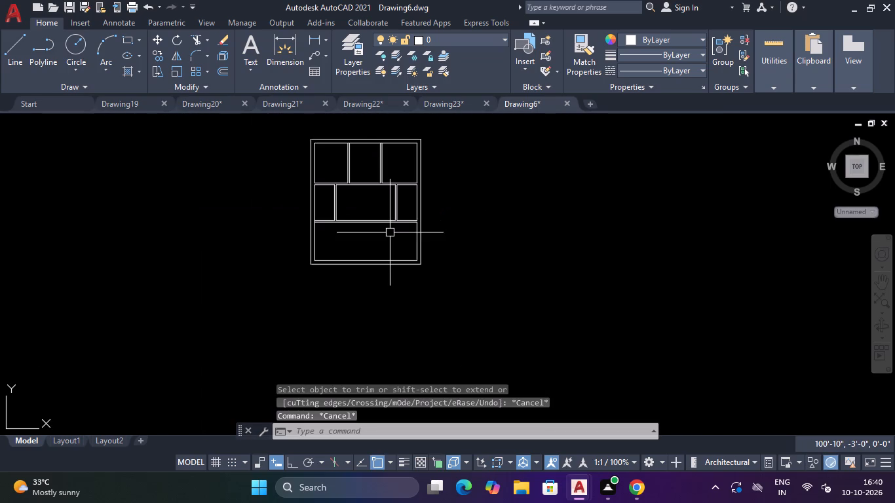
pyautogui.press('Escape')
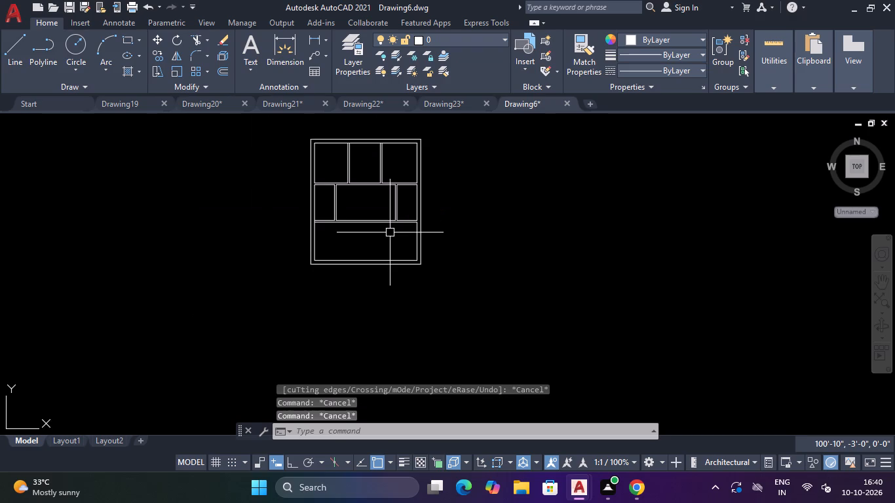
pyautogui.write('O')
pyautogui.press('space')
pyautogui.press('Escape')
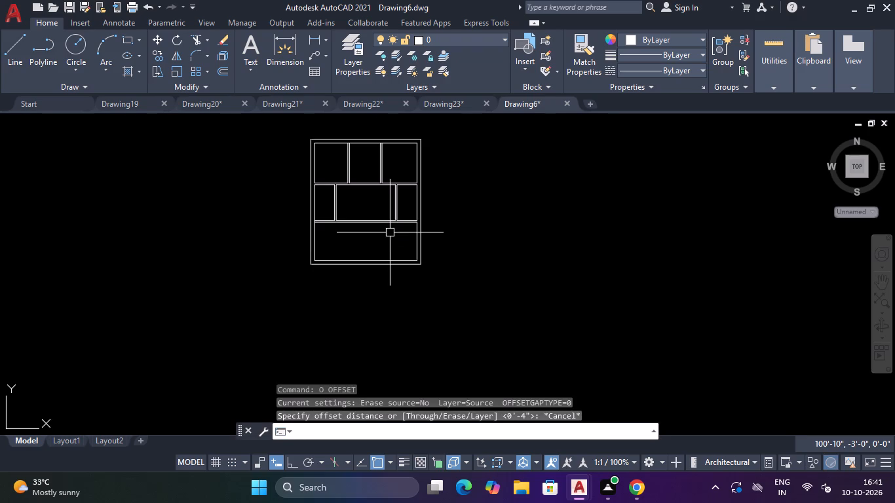
# Trim the left inner wall line between the lower horizontal partition's two faces to open the wall junction.
pyautogui.write('TR')
pyautogui.press('space')
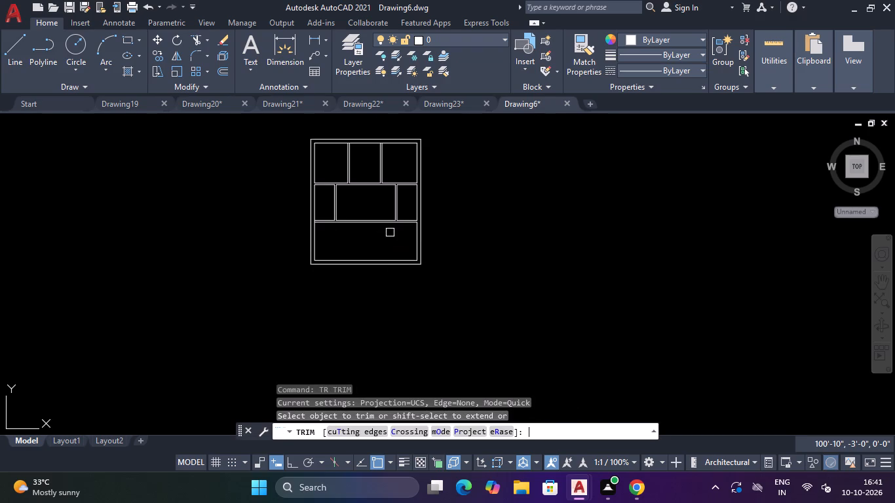
pyautogui.scroll(5, 313, 225)
pyautogui.click(311, 189)
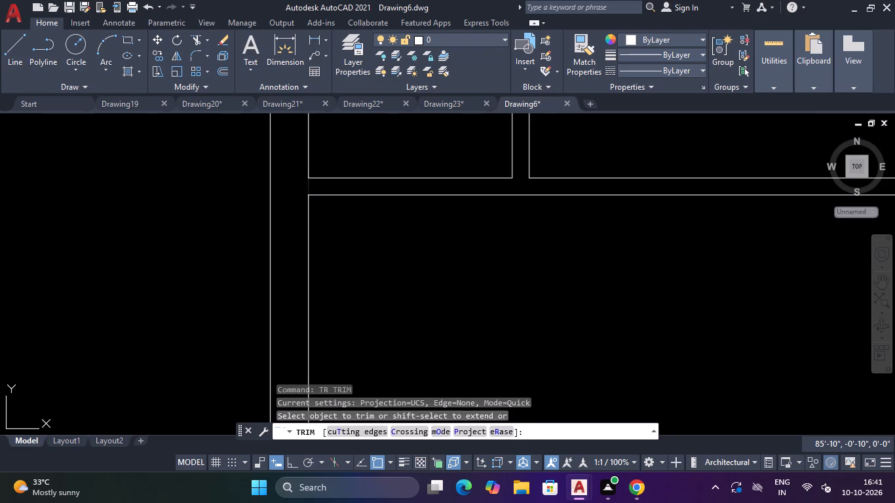
pyautogui.scroll(-5, 328, 198)
pyautogui.press('Escape')
pyautogui.press('Escape')
# Offset the bottom room's left inner wall line 7' into the room.
pyautogui.write('O')
pyautogui.press('space')
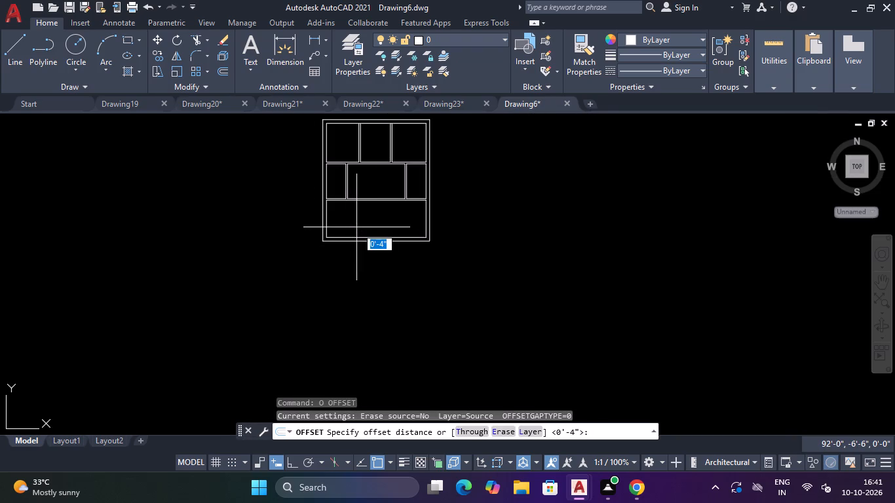
pyautogui.write("7'")
pyautogui.press('Return')
pyautogui.scroll(3, 355, 227)
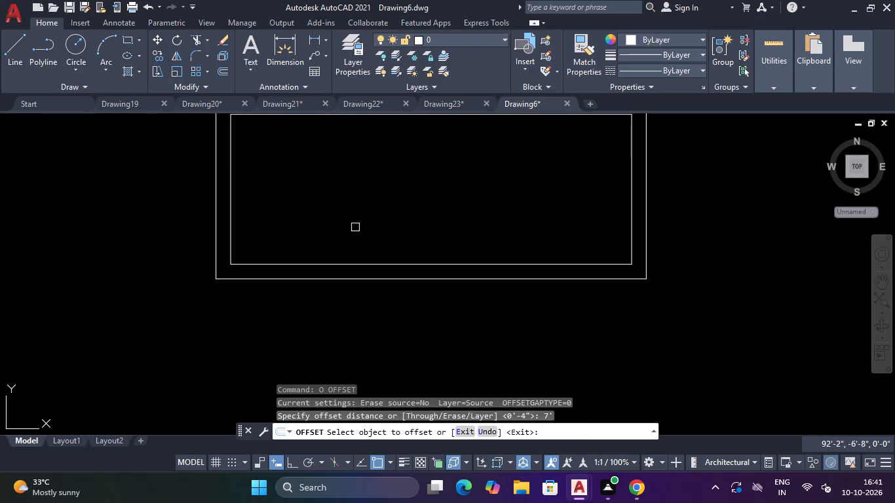
pyautogui.click(229, 210)
pyautogui.scroll(-3, 314, 219)
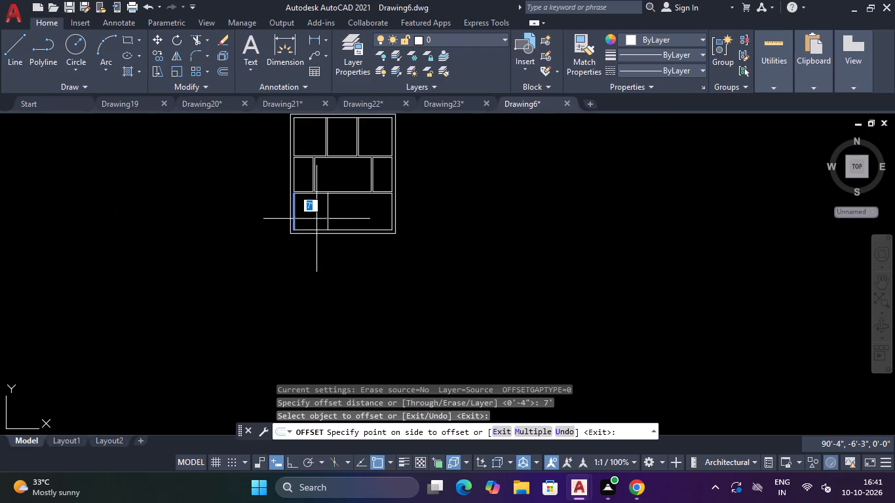
pyautogui.click(316, 219)
pyautogui.press('Escape')
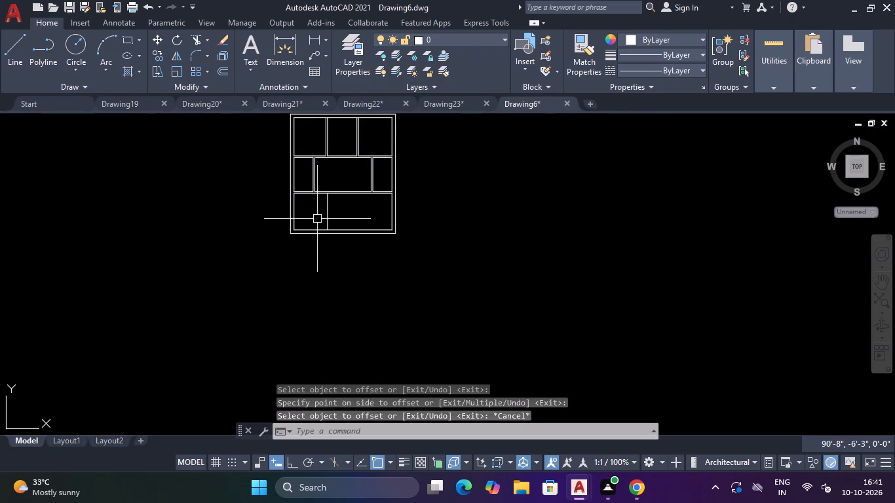
# Offset the bottom room's new vertical line 4" toward the left wall to form a partition.
pyautogui.write('O')
pyautogui.press('space')
pyautogui.write('4"')
pyautogui.press('Return')
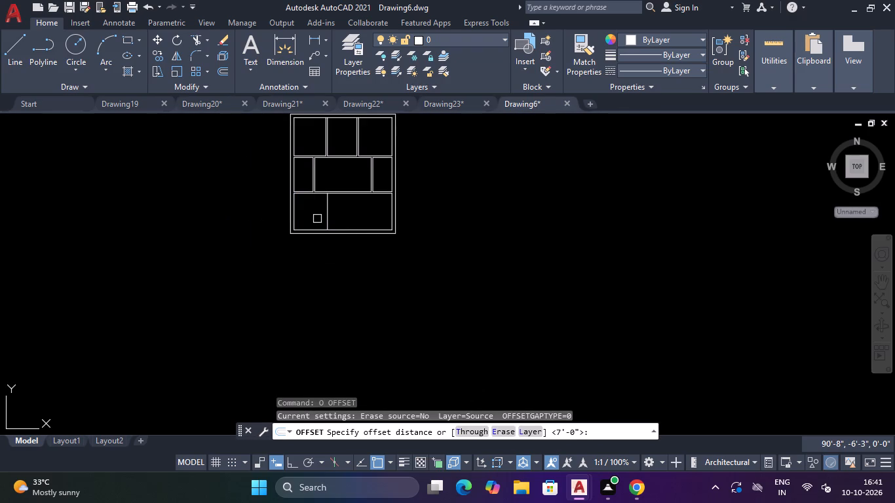
pyautogui.scroll(2, 324, 204)
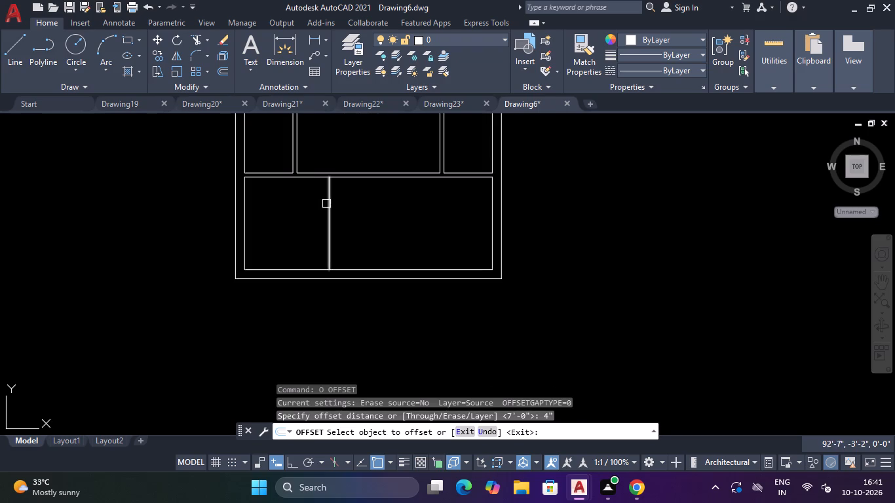
pyautogui.click(328, 204)
pyautogui.click(309, 204)
pyautogui.press('Escape')
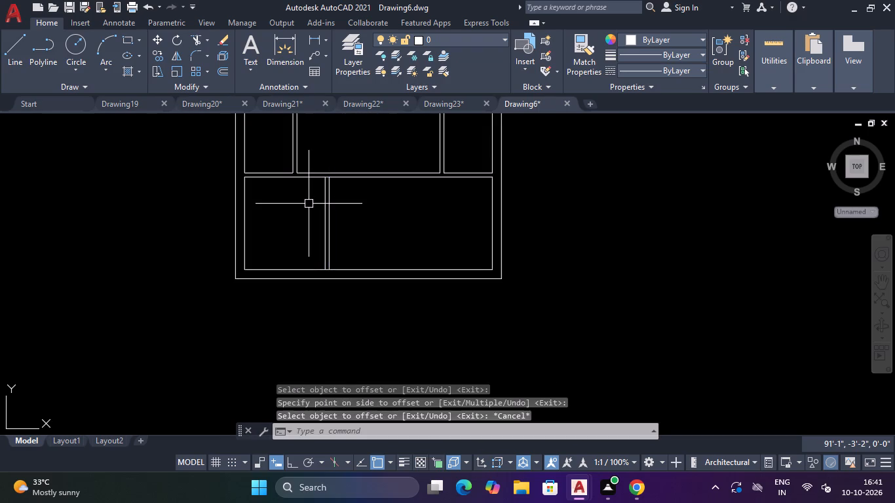
pyautogui.press('Escape')
pyautogui.press('Escape')
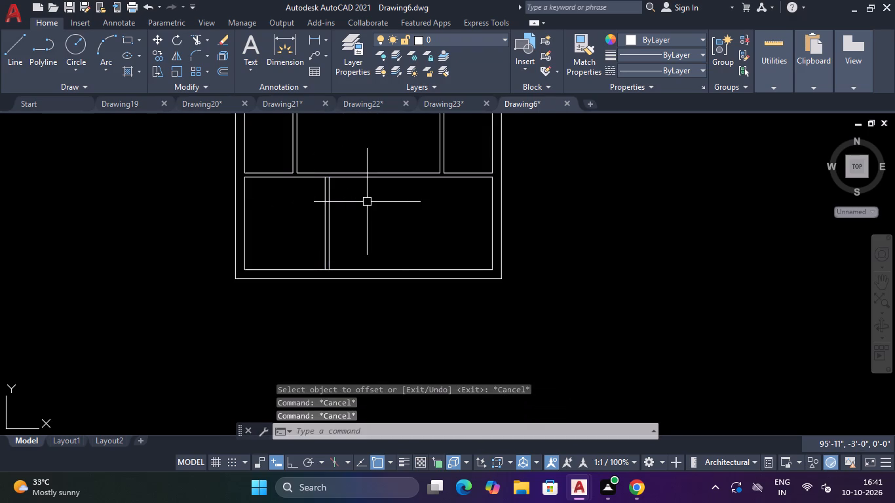
# Offset the bottom room's right inner wall line 7' into the room.
pyautogui.scroll(-1, 370, 202)
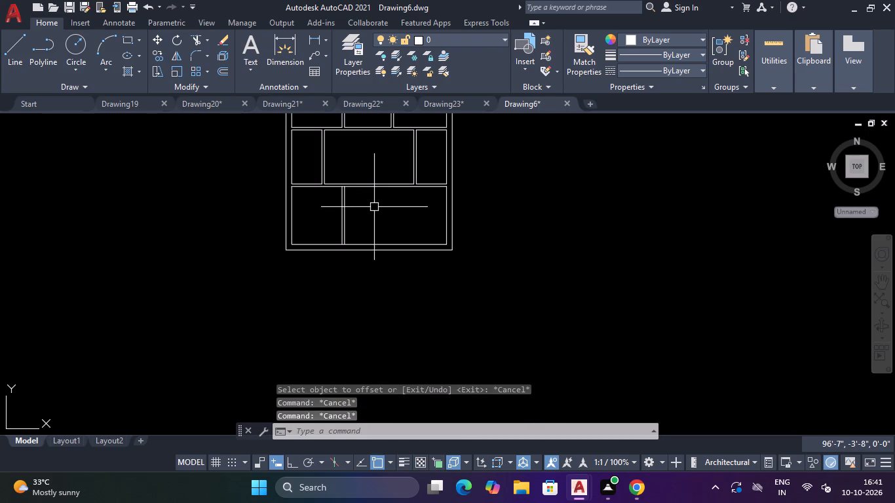
pyautogui.scroll(-1, 385, 207)
pyautogui.scroll(2, 389, 207)
pyautogui.write('O')
pyautogui.press('space')
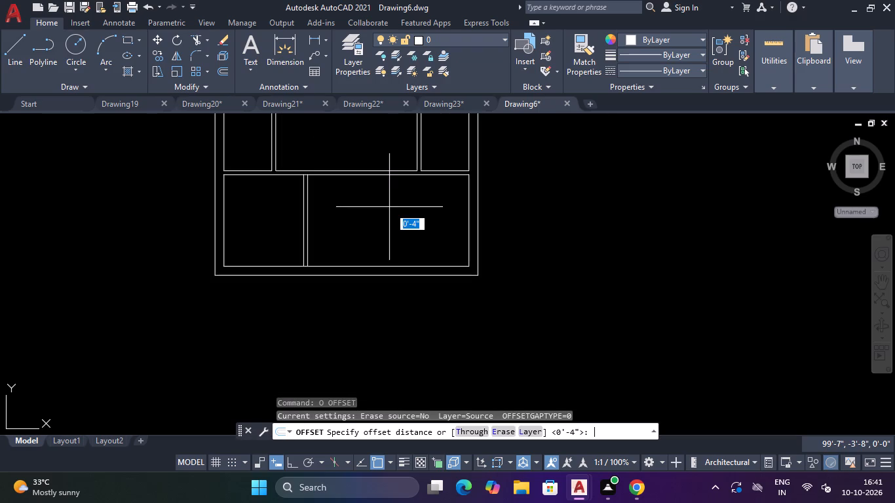
pyautogui.write("7'")
pyautogui.press('Return')
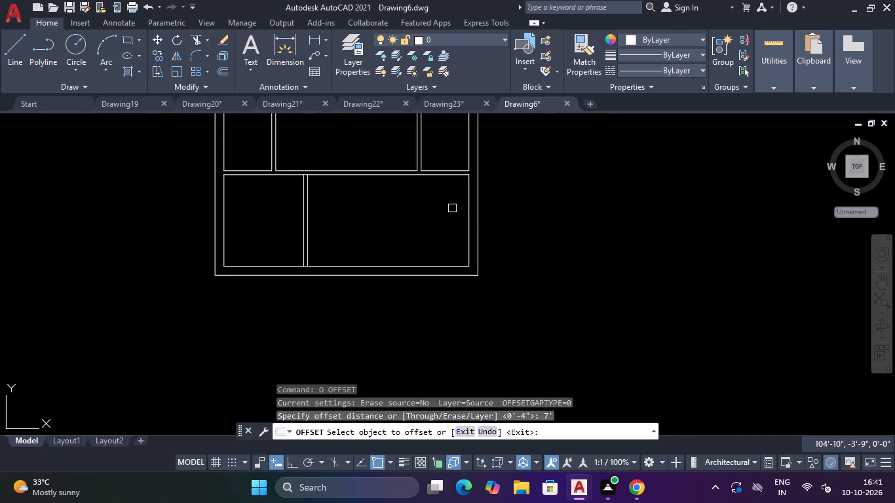
pyautogui.click(468, 212)
pyautogui.click(414, 216)
pyautogui.press('Escape')
pyautogui.press('Escape')
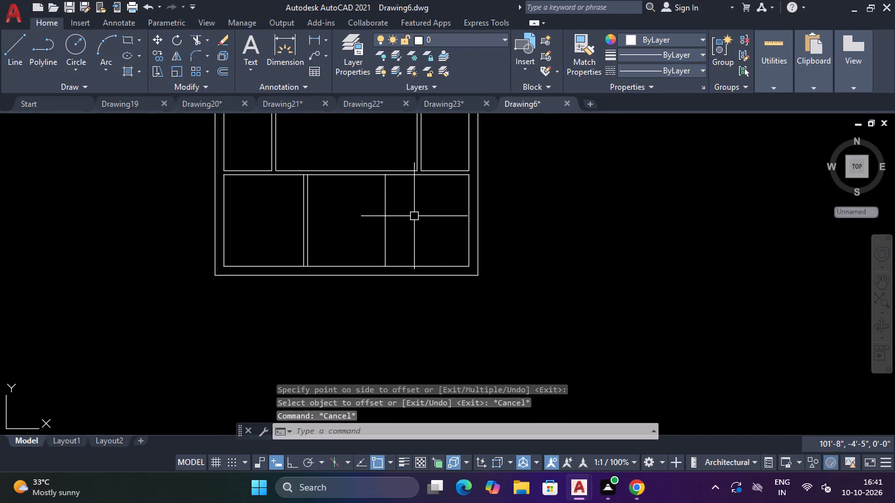
# Offset the bottom room's new right-hand vertical line 4" toward the left to form a second partition.
pyautogui.press('o')
pyautogui.press('space')
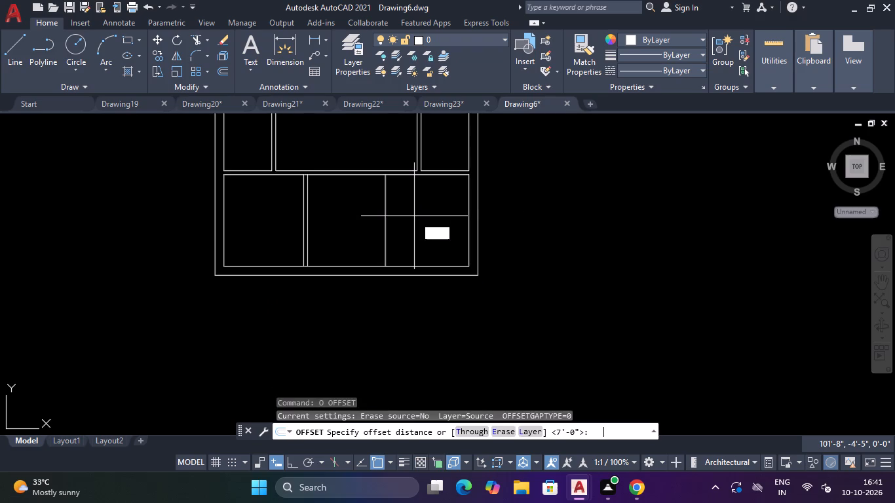
pyautogui.write('4"')
pyautogui.press('Return')
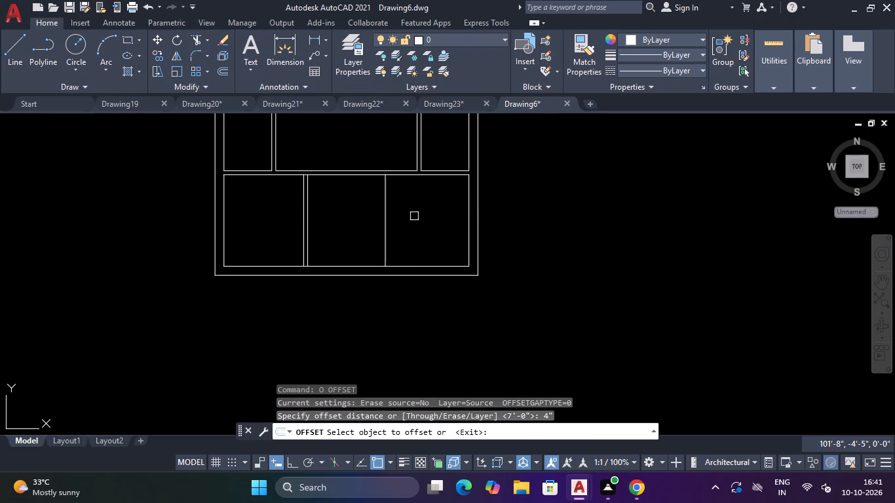
pyautogui.click(383, 222)
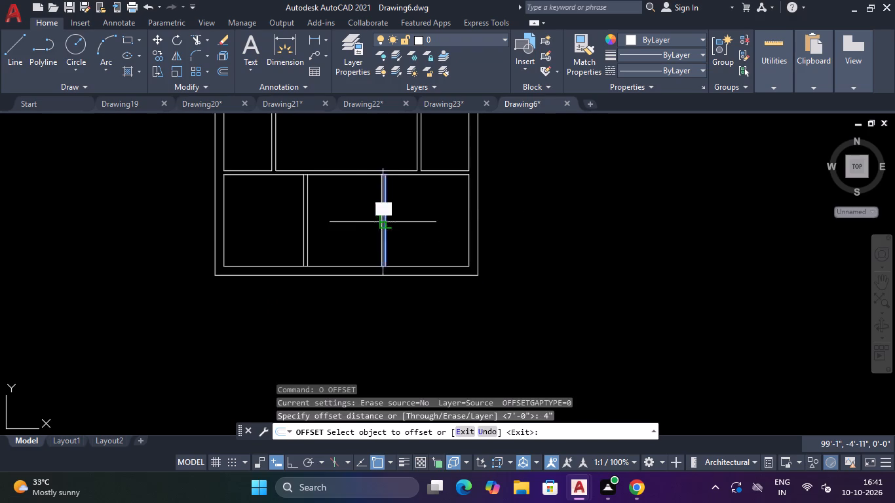
pyautogui.click(366, 222)
pyautogui.scroll(-4, 368, 219)
pyautogui.scroll(4, 373, 198)
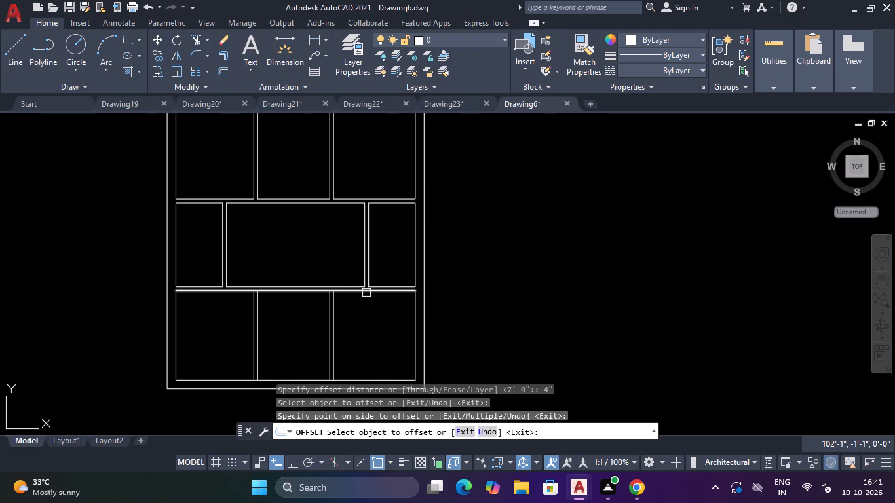
pyautogui.scroll(-4, 339, 214)
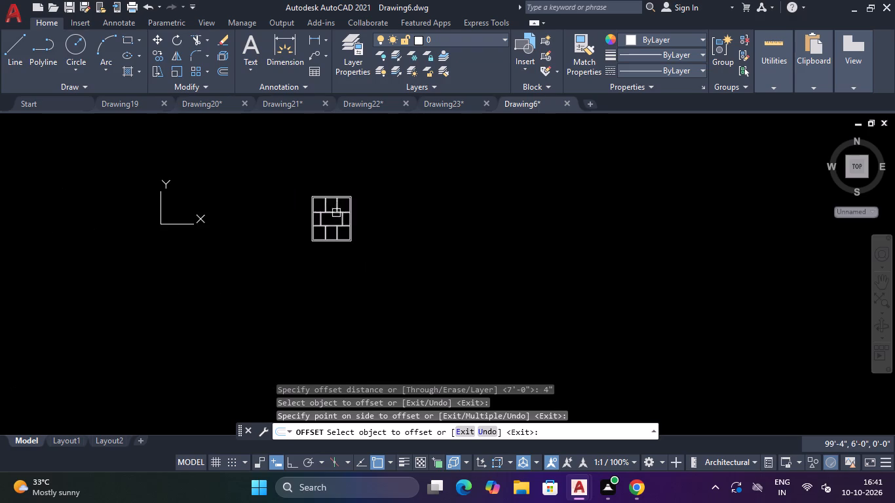
pyautogui.scroll(5, 334, 208)
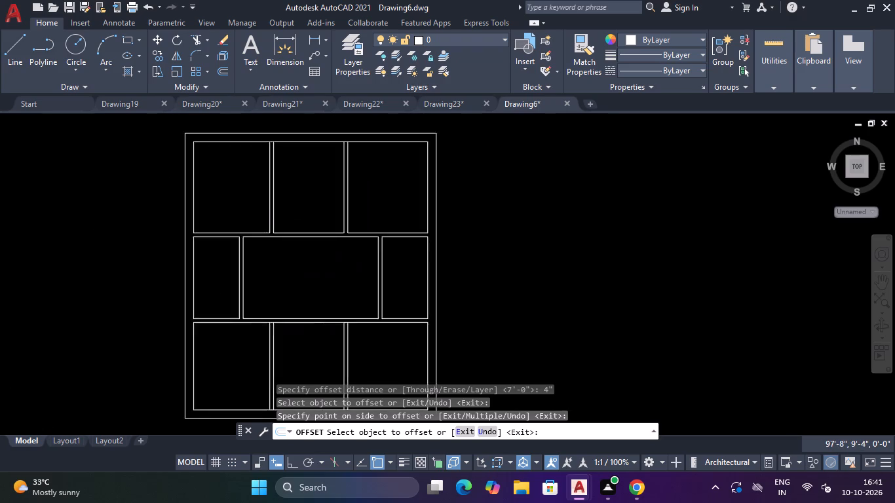
pyautogui.press('Escape')
pyautogui.press('Escape')
# Extend the top middle room's two side lines down to the upper horizontal partition's bottom face.
pyautogui.write('EX')
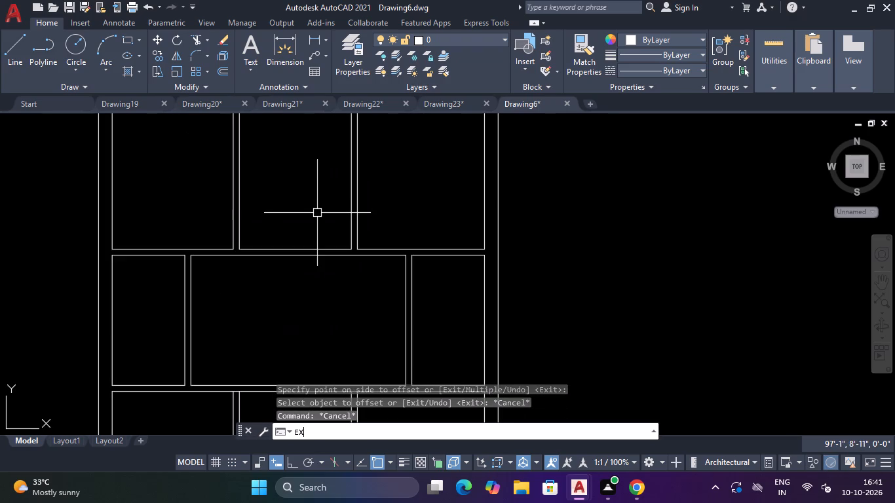
pyautogui.press('Return')
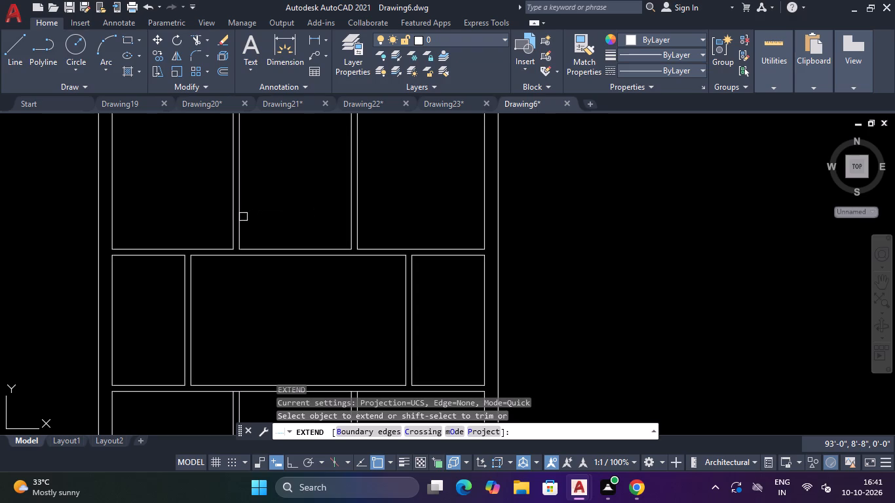
pyautogui.click(238, 226)
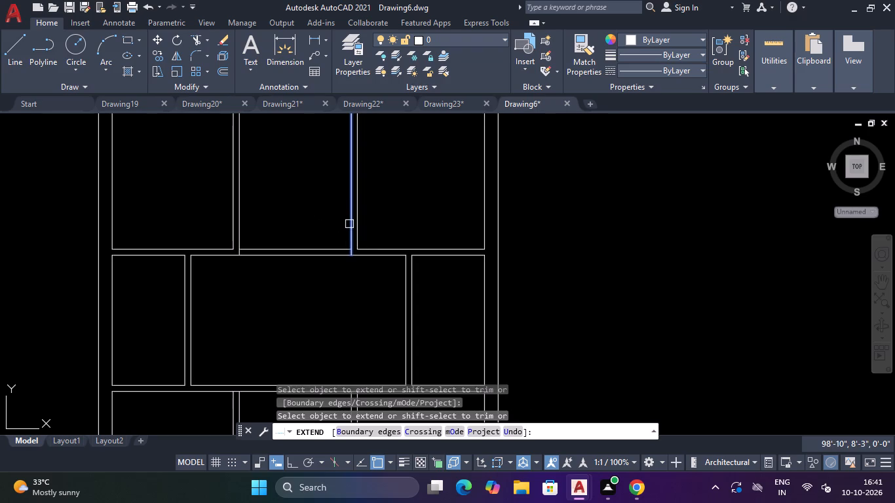
pyautogui.click(349, 224)
pyautogui.press('Escape')
# Trim both faces of the upper horizontal partition between the extended lines, joining the top middle room with the central room.
pyautogui.write('TR')
pyautogui.press('space')
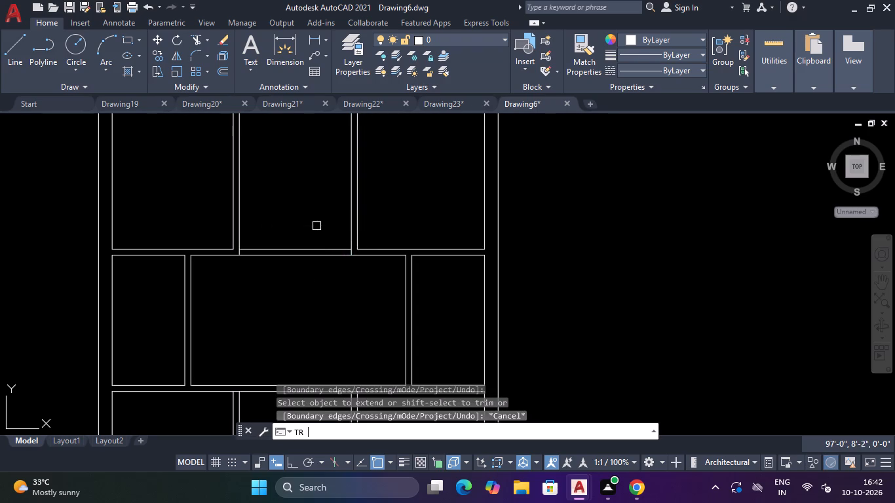
pyautogui.click(316, 226)
pyautogui.click(311, 272)
pyautogui.click(310, 219)
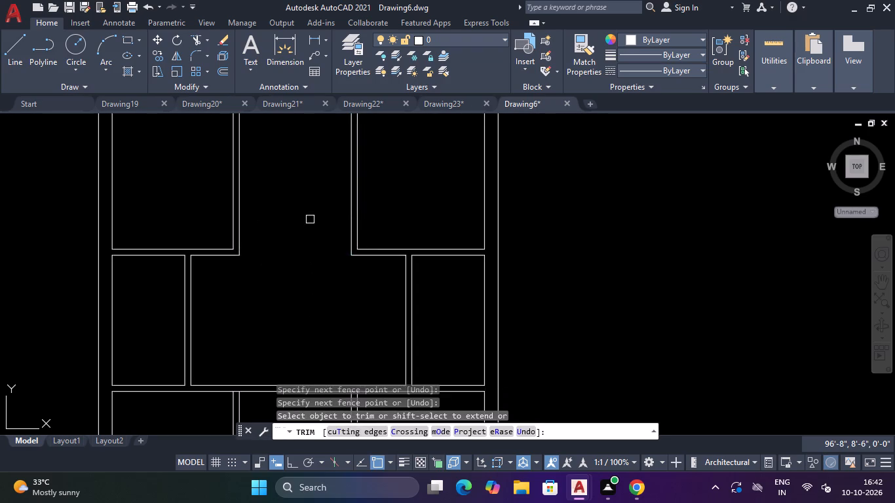
pyautogui.scroll(-2, 310, 219)
pyautogui.scroll(1, 315, 234)
pyautogui.press('Escape')
pyautogui.press('Escape')
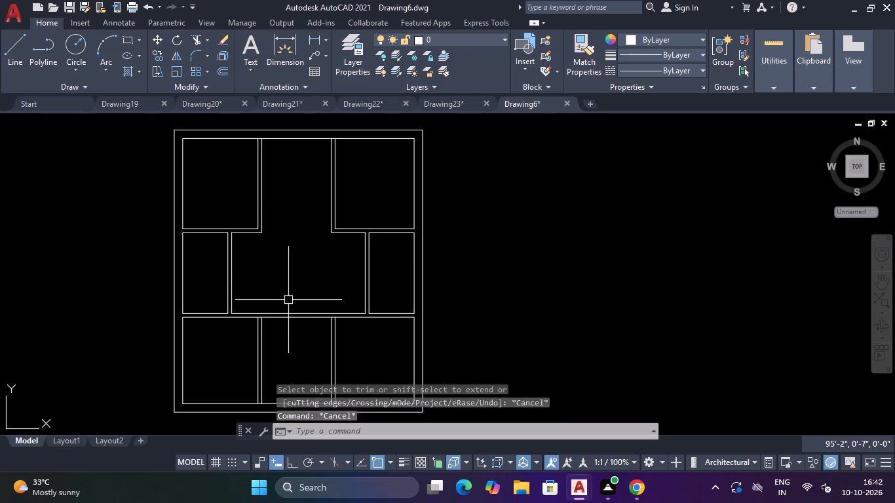
pyautogui.press('space')
pyautogui.press('Escape')
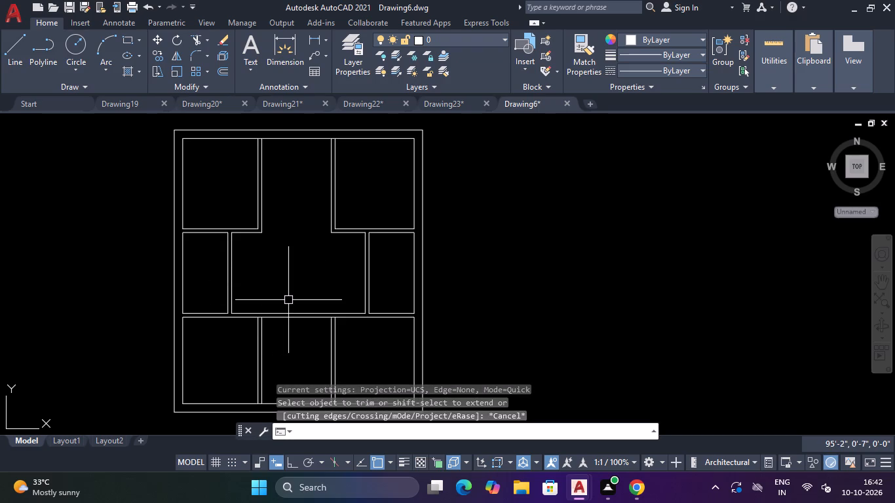
# Extend all four lines of the two bottom vertical partitions up to the lower horizontal partition's top face.
pyautogui.write('EX')
pyautogui.press('space')
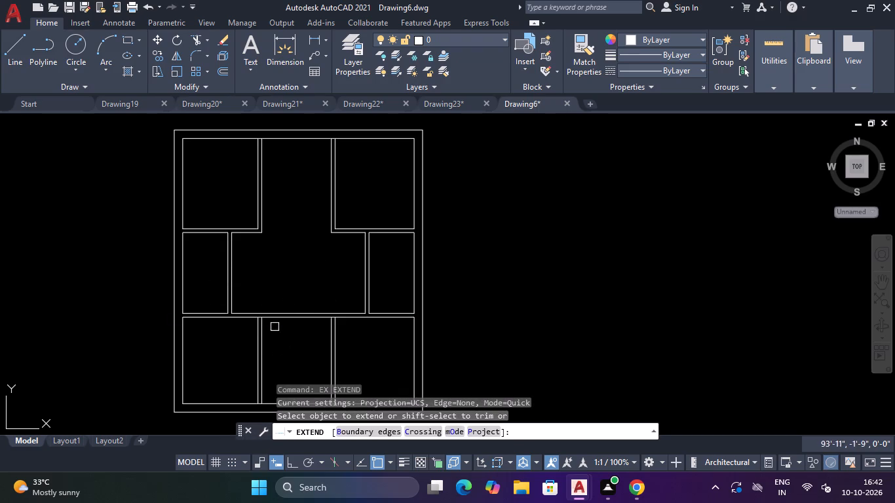
pyautogui.scroll(3, 274, 327)
pyautogui.click(219, 303)
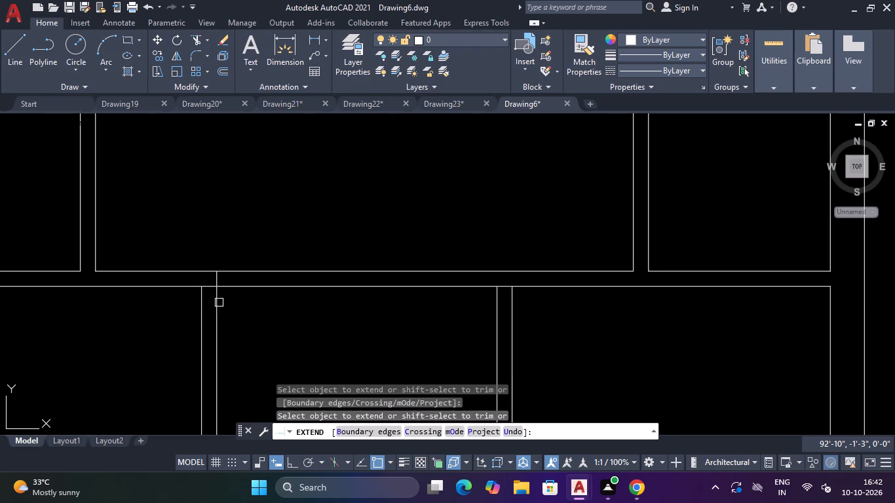
pyautogui.click(203, 310)
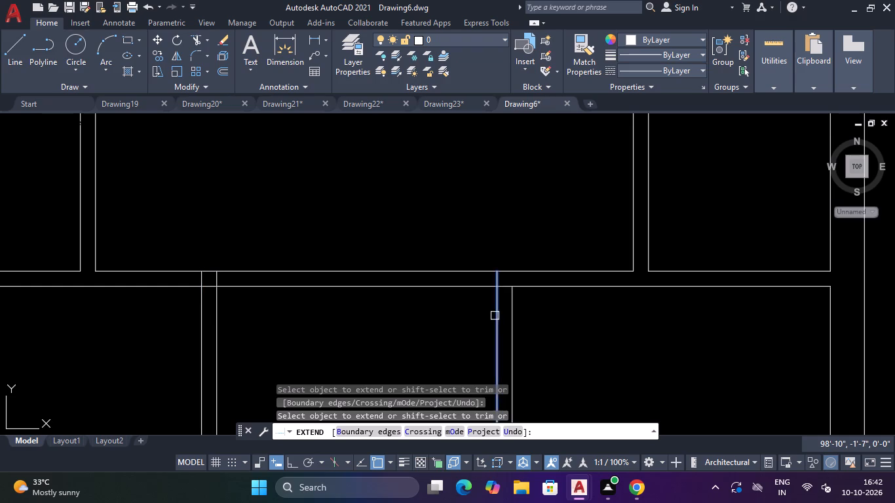
pyautogui.click(496, 315)
pyautogui.click(510, 315)
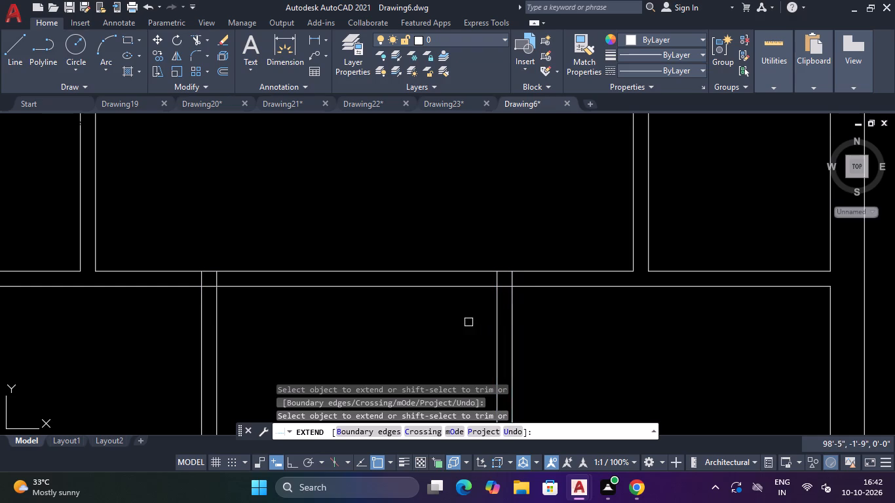
# Trim both faces of the lower horizontal partition between the extended lines, joining the bottom middle room with the central room.
pyautogui.keyDown('shift'); pyautogui.moveTo(358, 328); pyautogui.dragTo(371, 217); pyautogui.keyUp('shift')
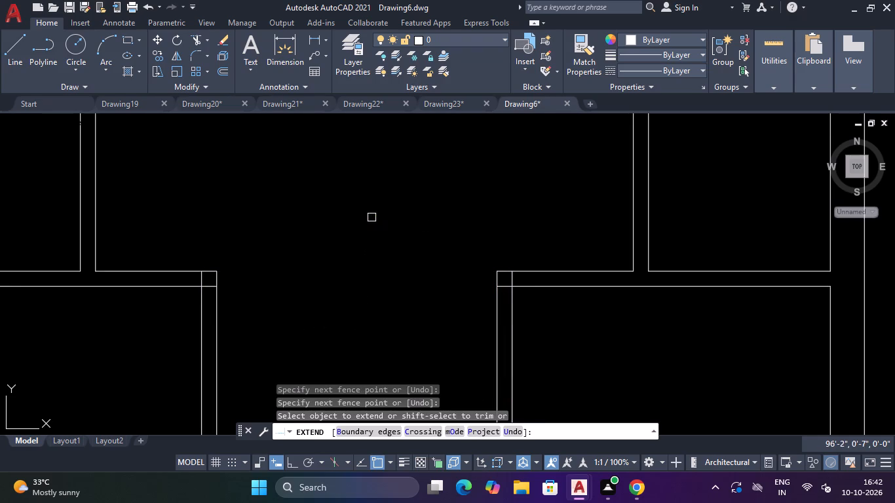
pyautogui.scroll(-3, 371, 217)
pyautogui.scroll(1, 371, 217)
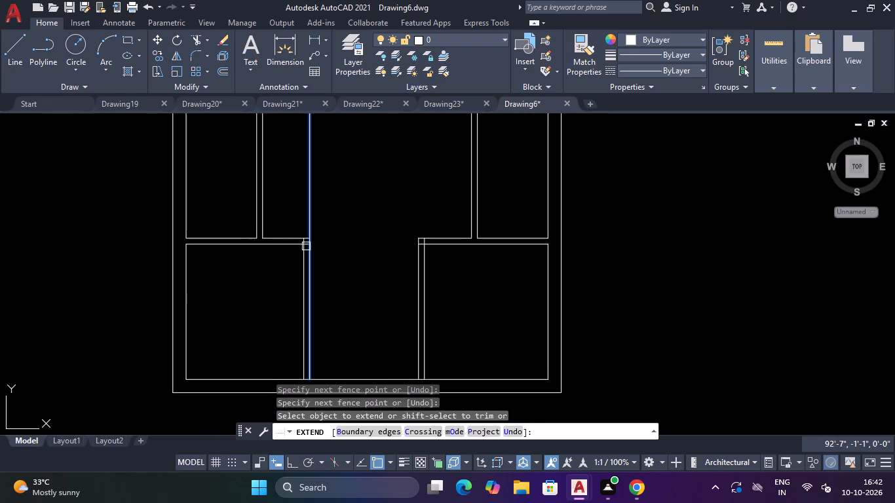
pyautogui.keyDown('shift'); pyautogui.scroll(4, 304, 233); pyautogui.keyUp('shift')
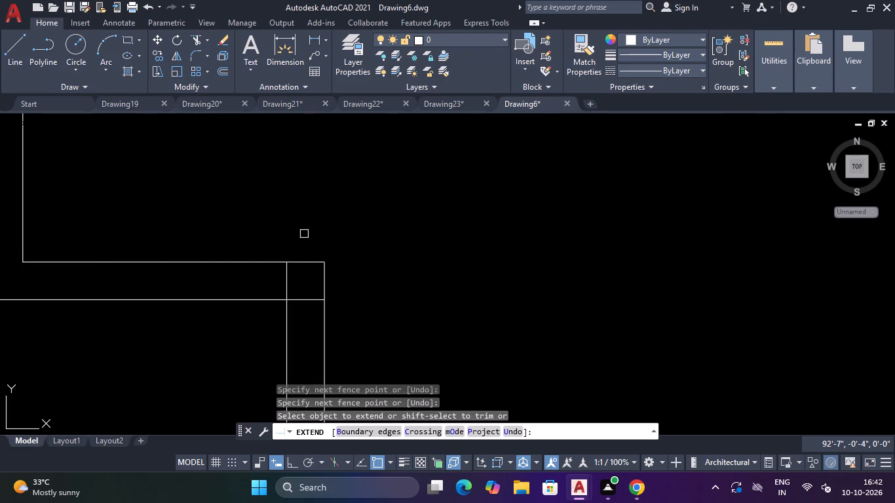
pyautogui.scroll(-6, 304, 234)
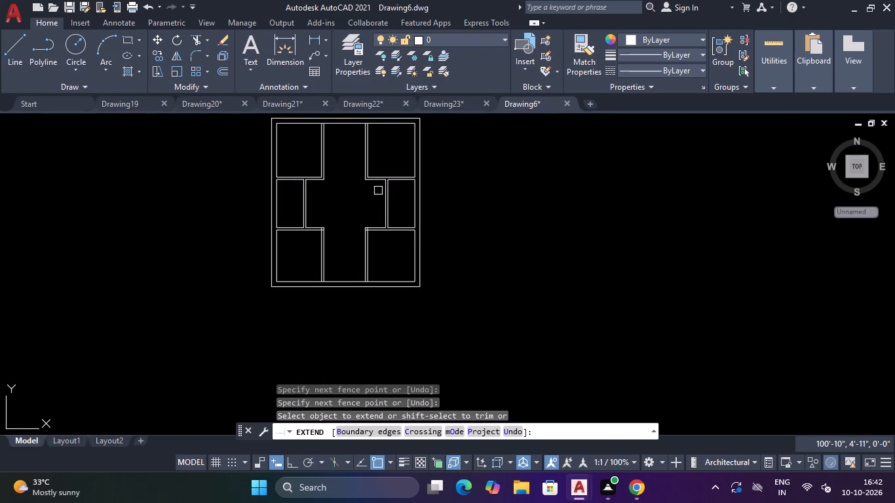
pyautogui.press('Escape')
pyautogui.press('Escape')
pyautogui.press('Escape')
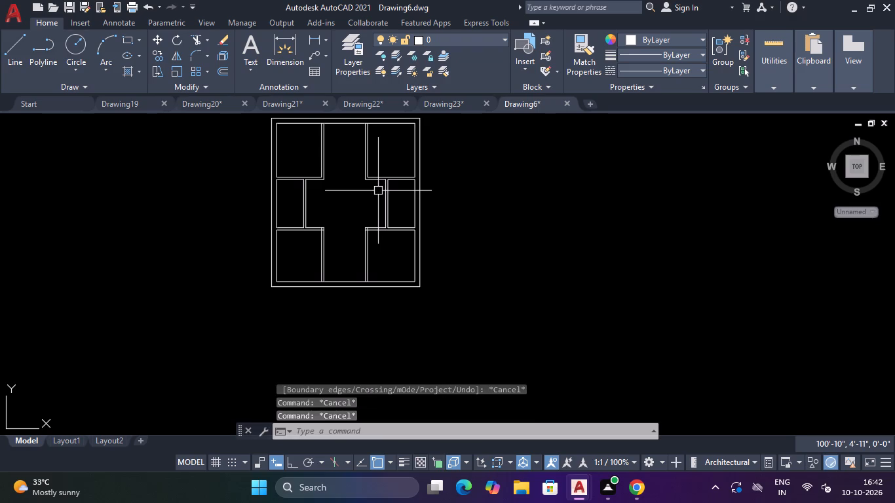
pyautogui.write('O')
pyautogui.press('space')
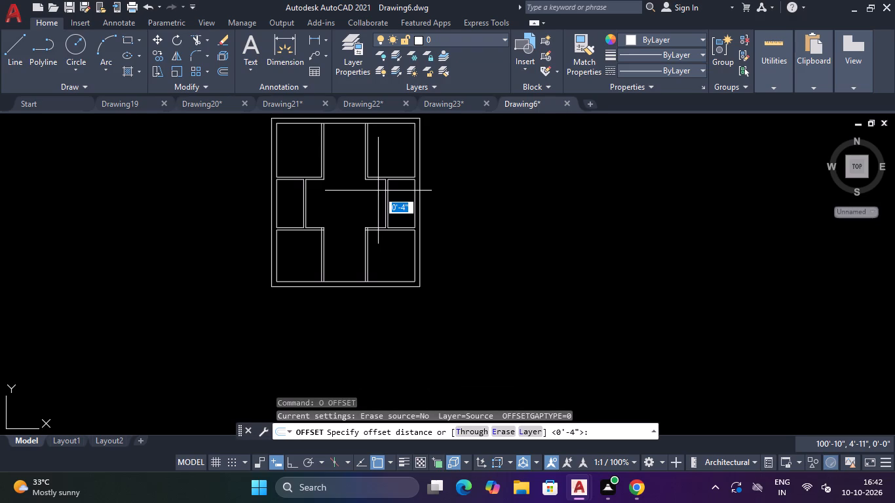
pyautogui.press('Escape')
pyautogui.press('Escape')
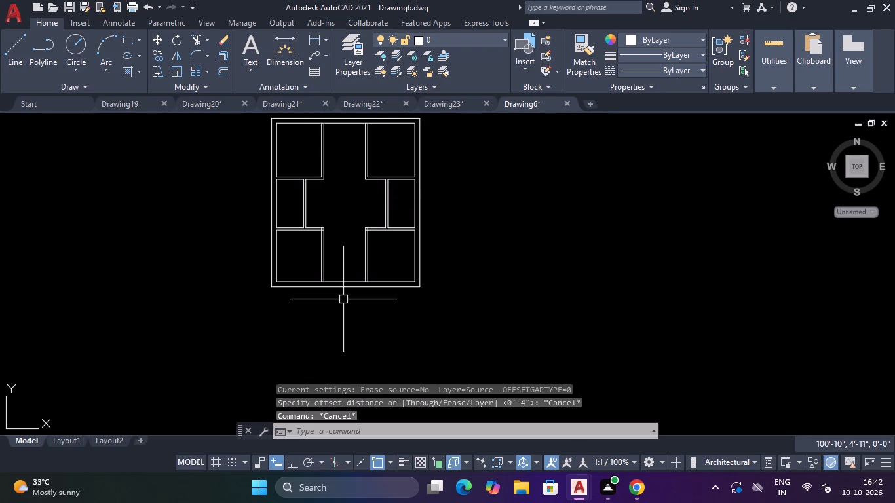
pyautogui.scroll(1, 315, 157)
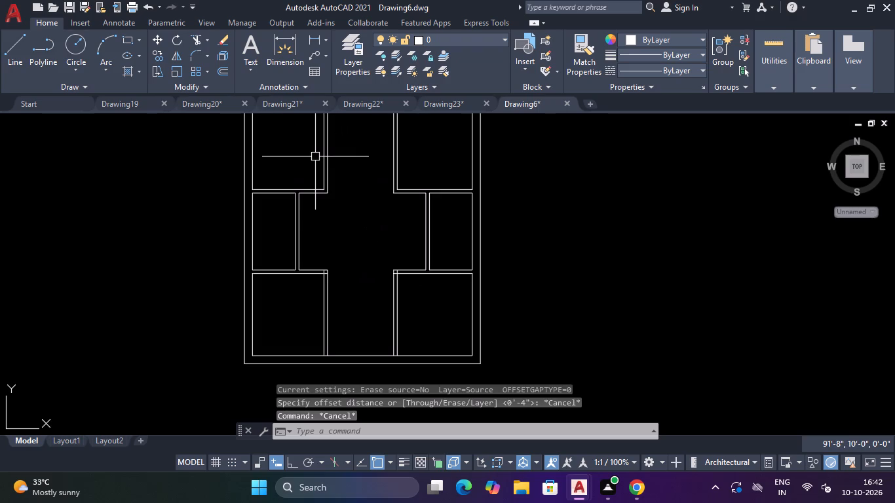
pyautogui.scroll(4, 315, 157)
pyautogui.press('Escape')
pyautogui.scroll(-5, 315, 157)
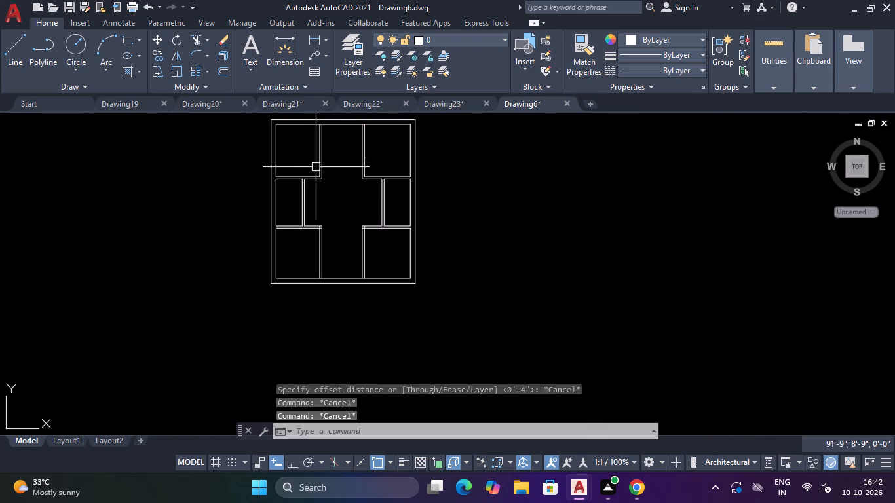
# Draw a short vertical line across the upper horizontal partition, from the top-left room's bottom-right corner down to the partition's bottom face.
pyautogui.scroll(4, 316, 169)
pyautogui.write('L')
pyautogui.press('space')
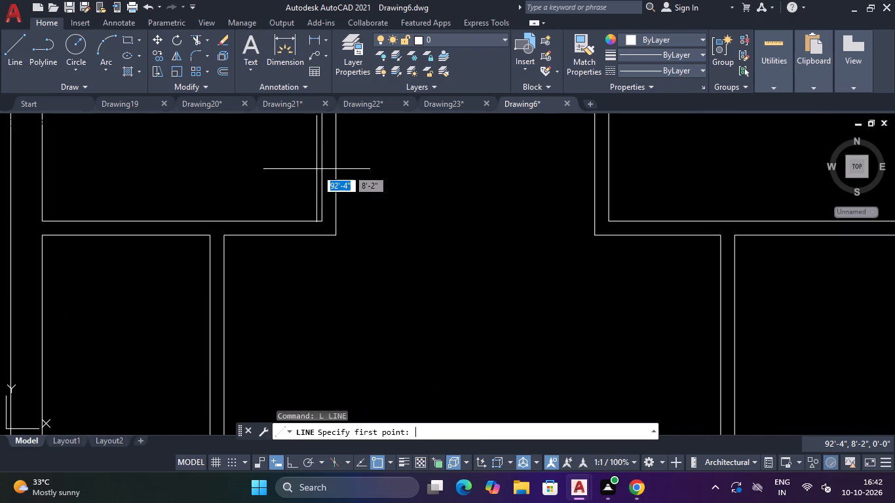
pyautogui.click(323, 222)
pyautogui.click(322, 236)
pyautogui.write('O')
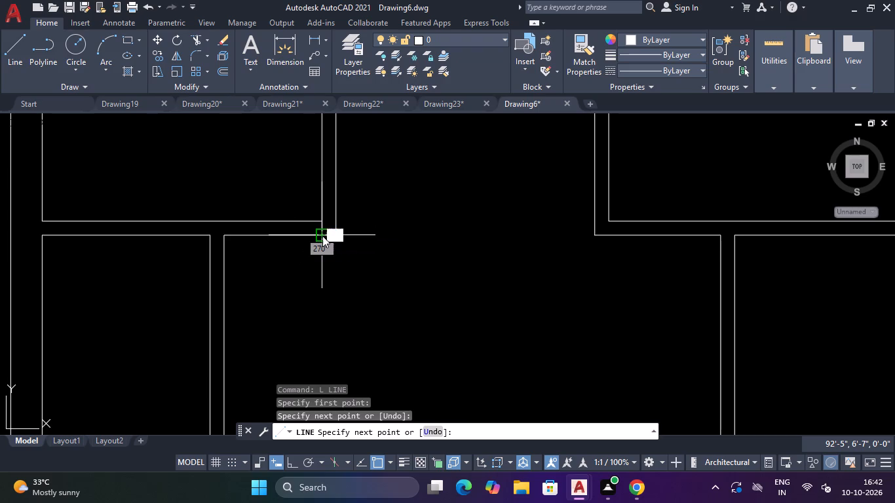
pyautogui.press('space')
pyautogui.press('Escape')
pyautogui.press('Escape')
pyautogui.press('Escape')
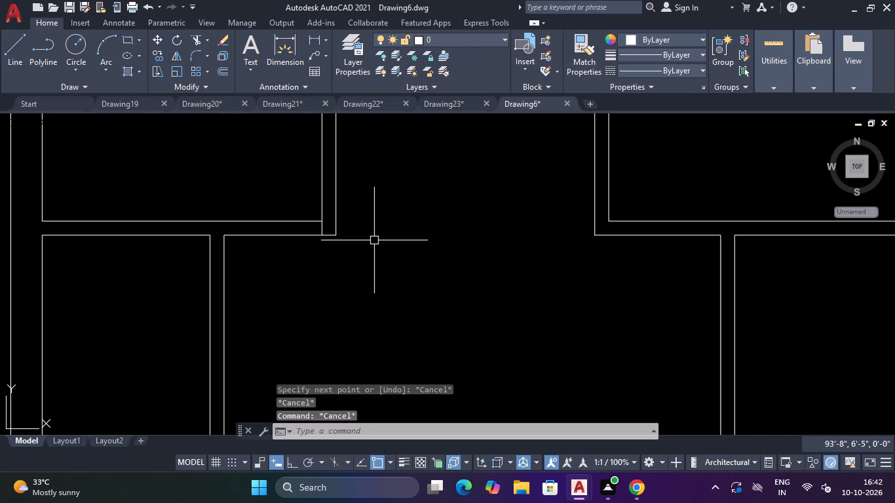
pyautogui.press('space')
pyautogui.press('Escape')
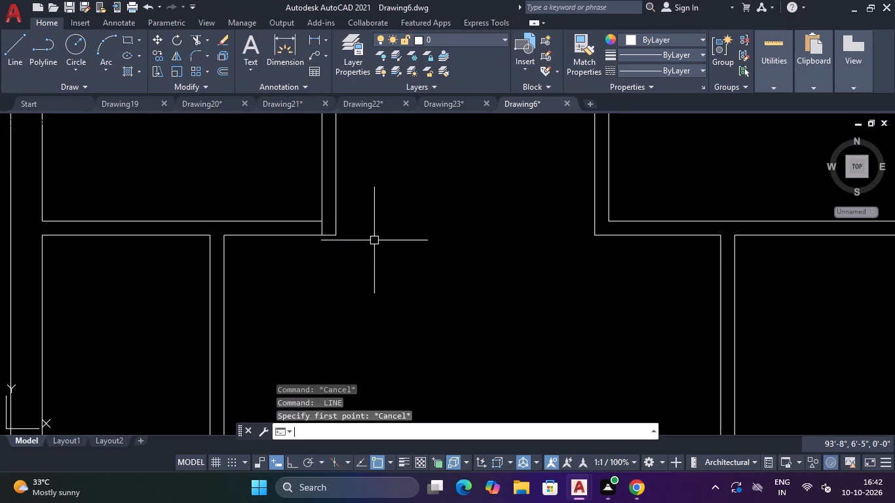
# Offset the short vertical line 2' toward the left along the upper horizontal partition.
pyautogui.write('O')
pyautogui.press('space')
pyautogui.write("2'6")
pyautogui.hotkey('shift', '"')
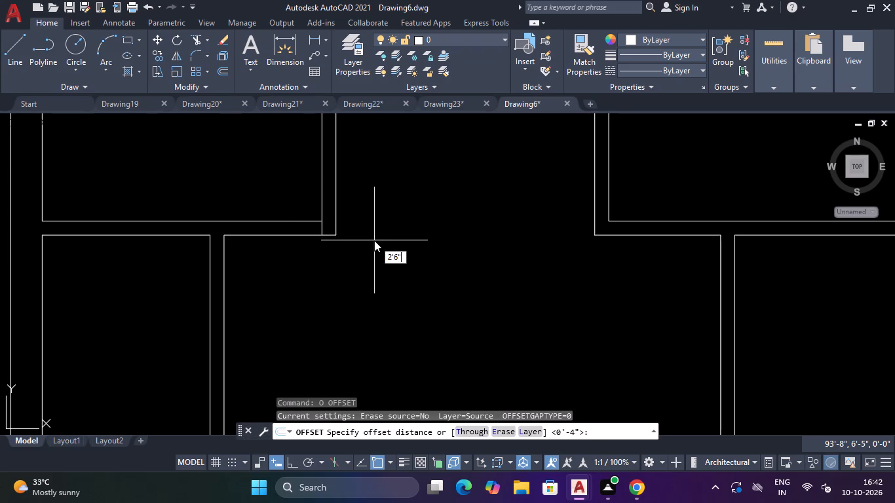
pyautogui.press('Return')
pyautogui.click(322, 229)
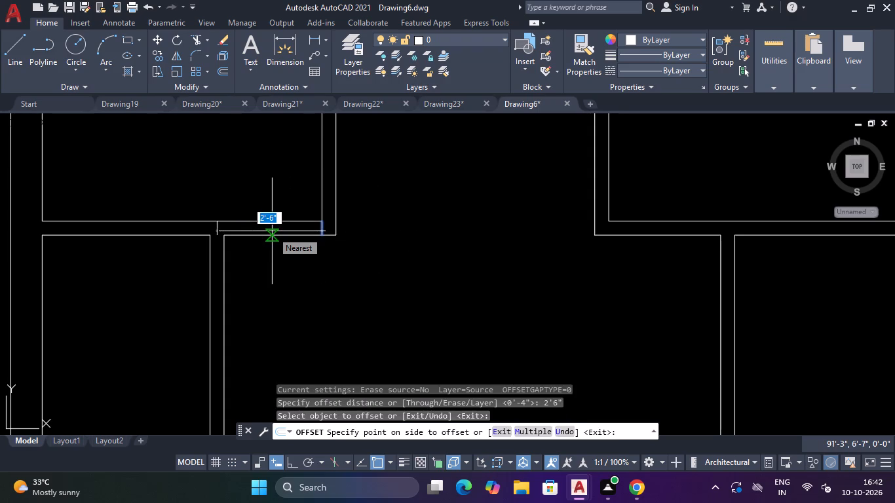
pyautogui.press('BackSpace')
pyautogui.write("2'")
pyautogui.press('Return')
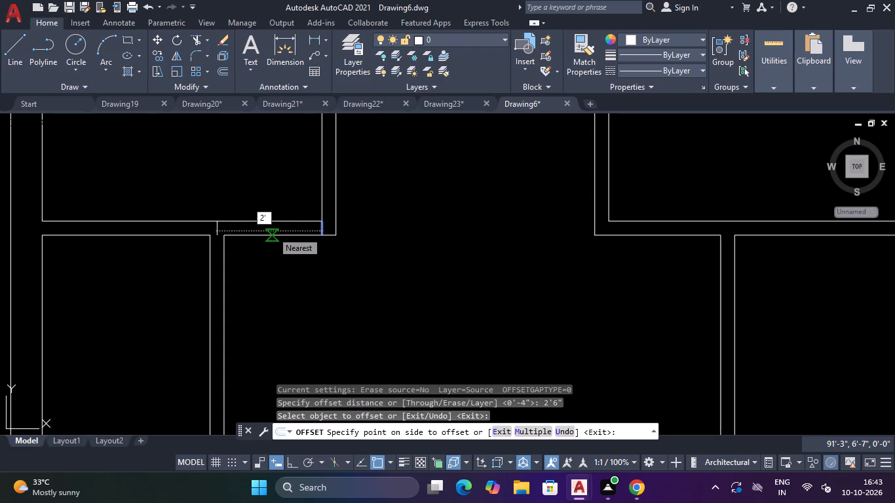
pyautogui.scroll(-3, 272, 231)
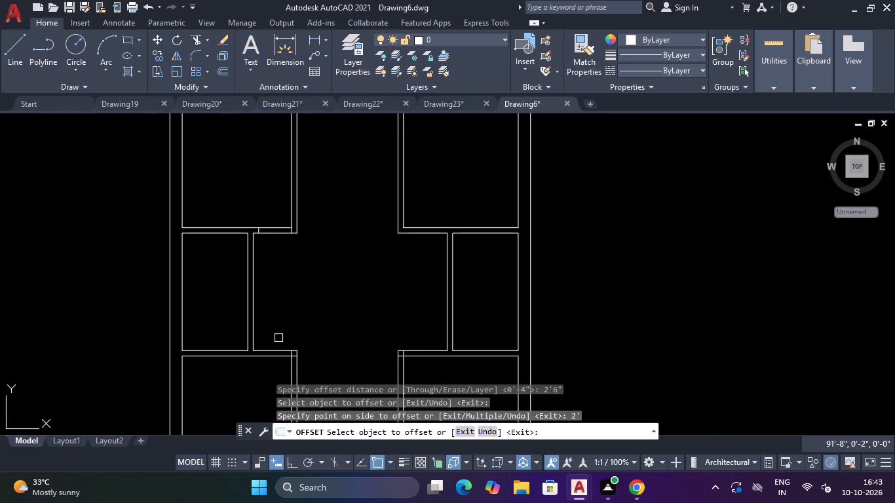
pyautogui.scroll(-2, 290, 328)
pyautogui.scroll(4, 293, 345)
pyautogui.scroll(-4, 335, 246)
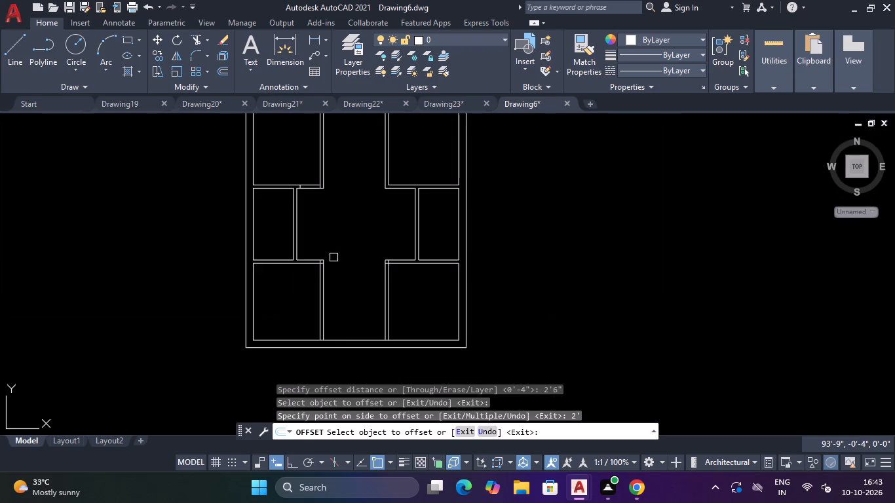
pyautogui.press('Escape')
pyautogui.press('Escape')
# Trim the overlapping line ends inside the wall junction at the bottom-left room's top-right corner.
pyautogui.scroll(4, 327, 265)
pyautogui.write('TR')
pyautogui.press('space')
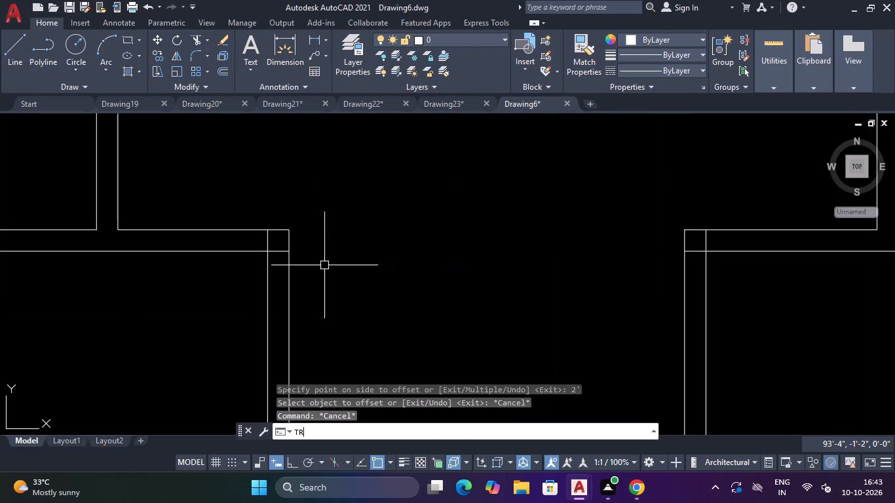
pyautogui.scroll(4, 253, 249)
pyautogui.moveTo(402, 158); pyautogui.dragTo(386, 167)
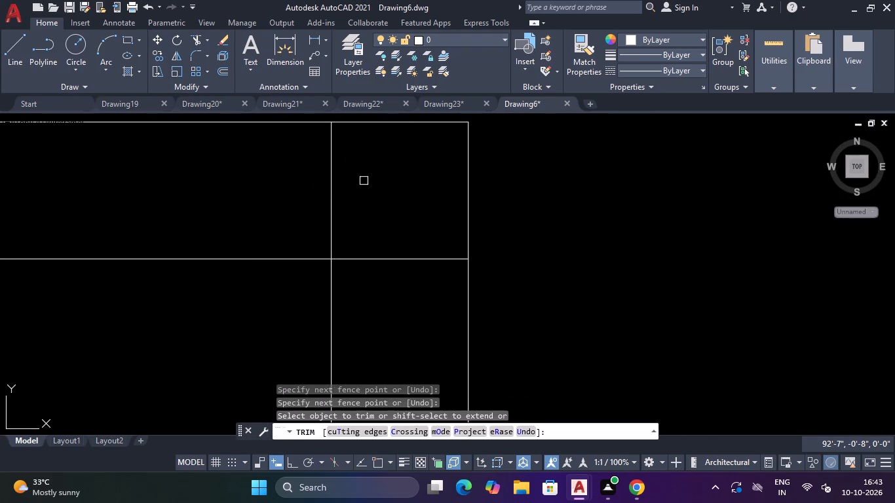
pyautogui.click(308, 199)
pyautogui.click(378, 158)
pyautogui.click(381, 179)
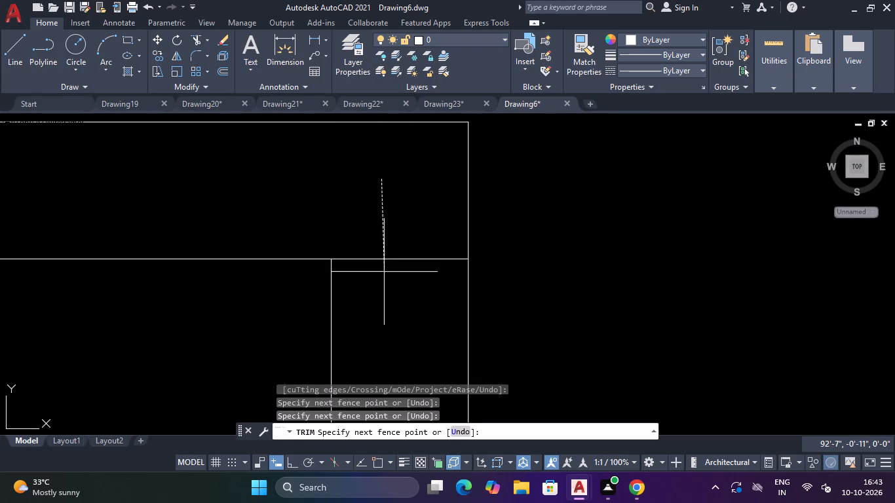
pyautogui.click(386, 282)
# Trim the overlapping line ends inside the wall junction at the bottom-right room's top-left corner.
pyautogui.scroll(-9, 386, 277)
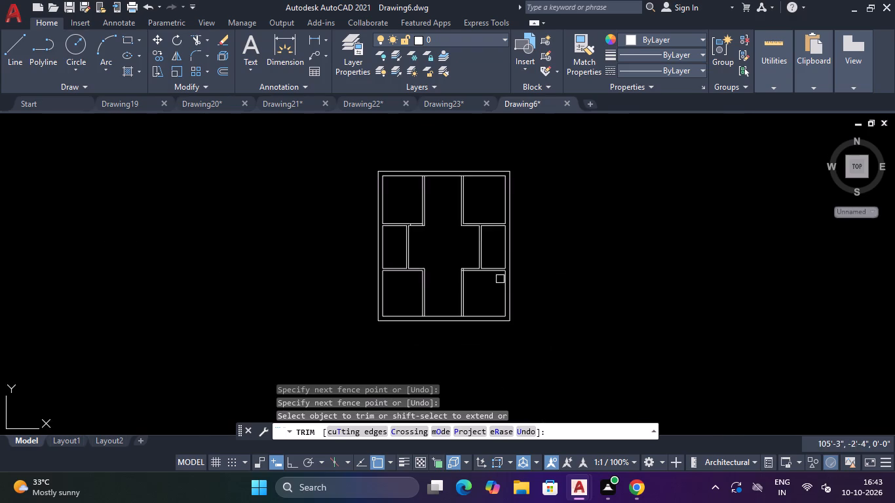
pyautogui.scroll(5, 497, 263)
pyautogui.scroll(4, 123, 339)
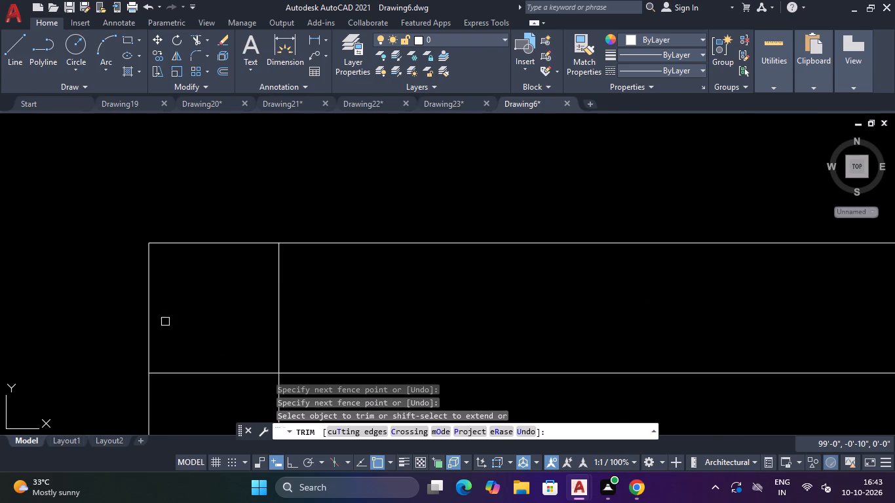
pyautogui.click(313, 273)
pyautogui.click(257, 301)
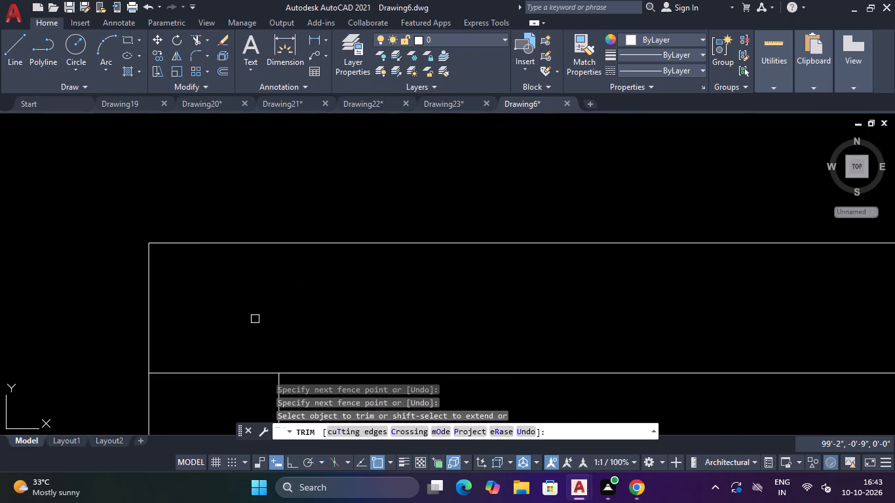
pyautogui.click(234, 323)
pyautogui.click(228, 384)
pyautogui.scroll(-5, 259, 348)
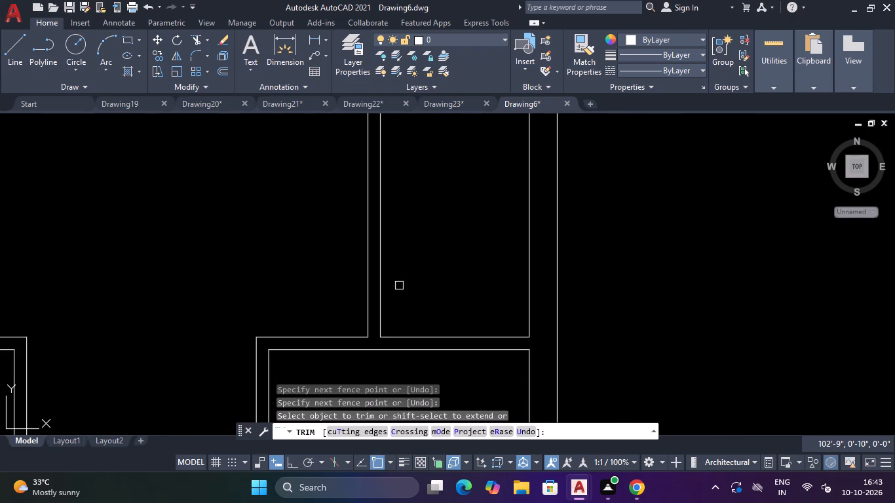
pyautogui.scroll(-2, 334, 299)
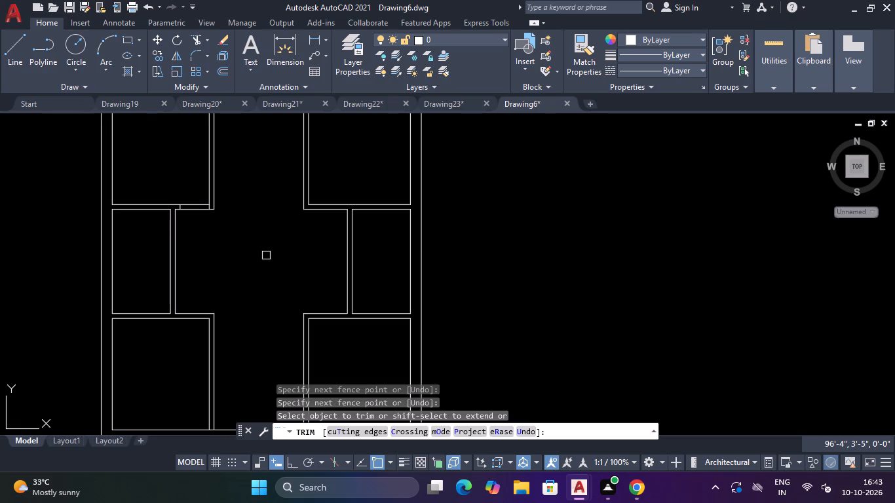
pyautogui.press('Escape')
pyautogui.press('Escape')
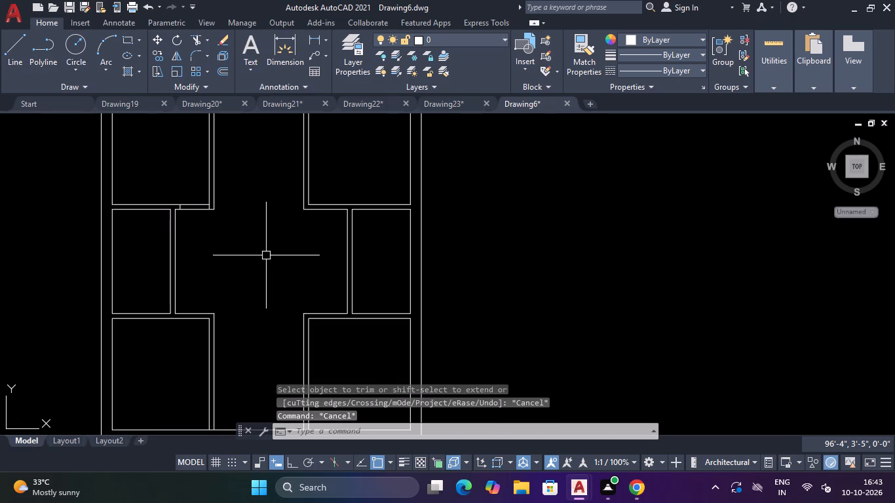
# Draw a short horizontal line across the bottom-left vertical partition, from the bottom-left room's top-right corner to the partition's right face.
pyautogui.write('L')
pyautogui.press('space')
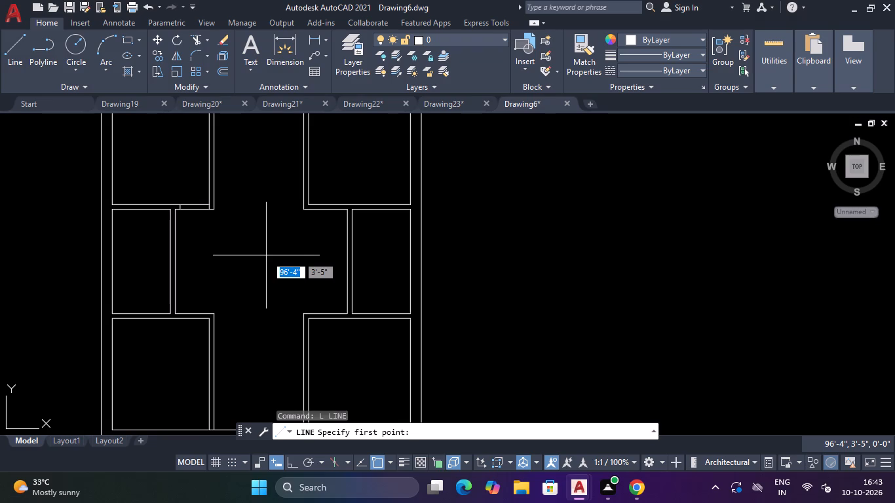
pyautogui.scroll(2, 261, 296)
pyautogui.scroll(-2, 237, 316)
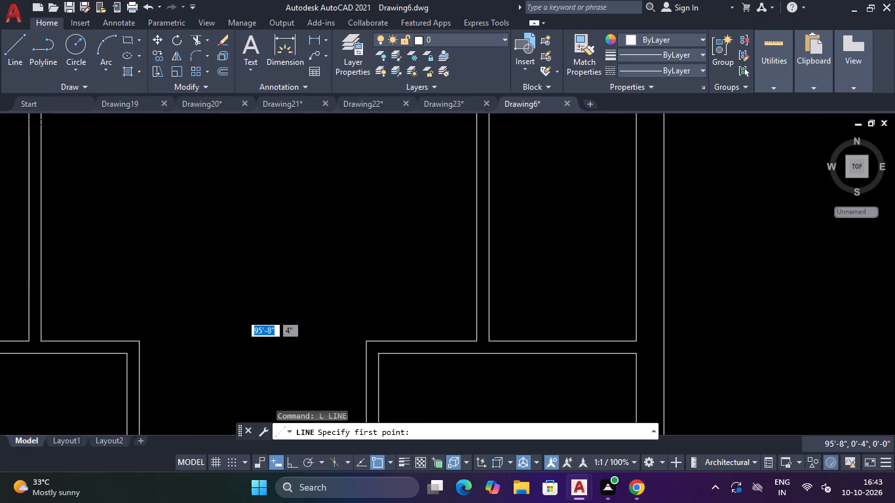
pyautogui.scroll(-1, 225, 331)
pyautogui.scroll(4, 197, 341)
pyautogui.click(240, 282)
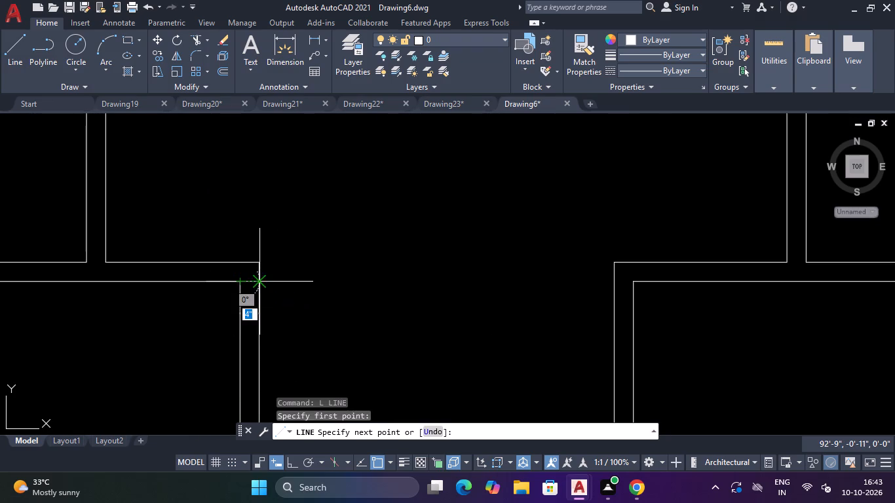
pyautogui.click(265, 282)
pyautogui.press('Escape')
pyautogui.scroll(-3, 268, 300)
pyautogui.scroll(-2, 325, 358)
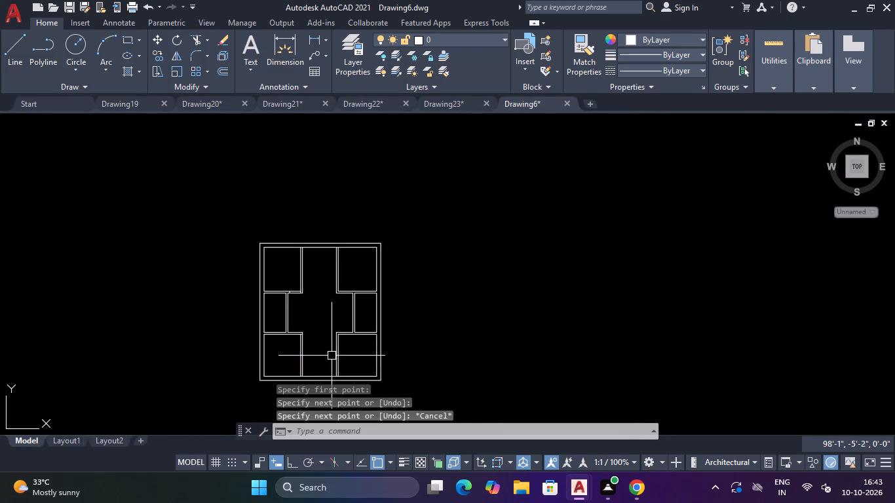
# Trim the bottom outer wall's inner line between the two faces of both lower vertical partitions.
pyautogui.scroll(2, 332, 375)
pyautogui.scroll(-3, 322, 345)
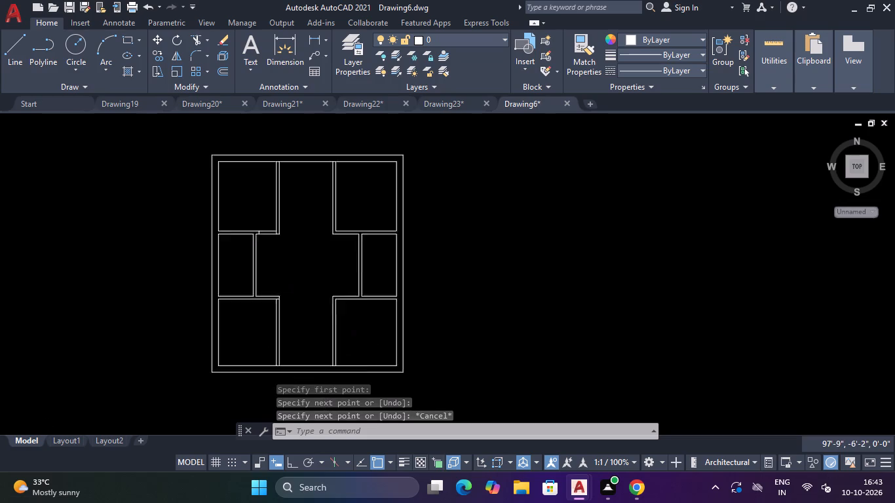
pyautogui.scroll(-1, 322, 345)
pyautogui.scroll(6, 316, 365)
pyautogui.scroll(-3, 330, 288)
pyautogui.press('Escape')
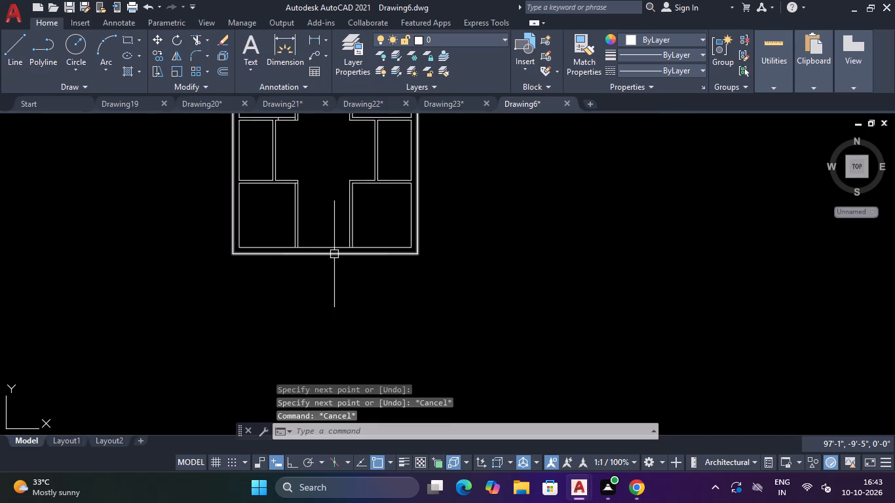
pyautogui.write('TR')
pyautogui.press('space')
pyautogui.scroll(4, 351, 240)
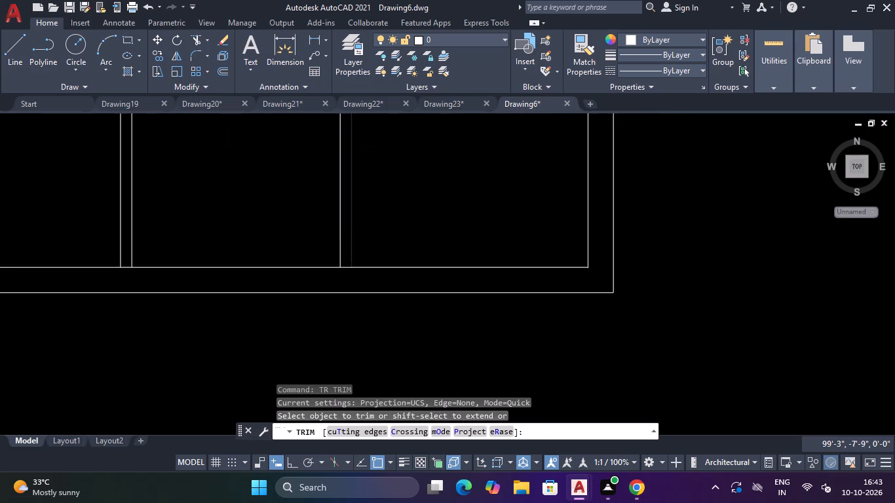
pyautogui.click(341, 283)
pyautogui.scroll(-3, 276, 295)
pyautogui.scroll(3, 200, 295)
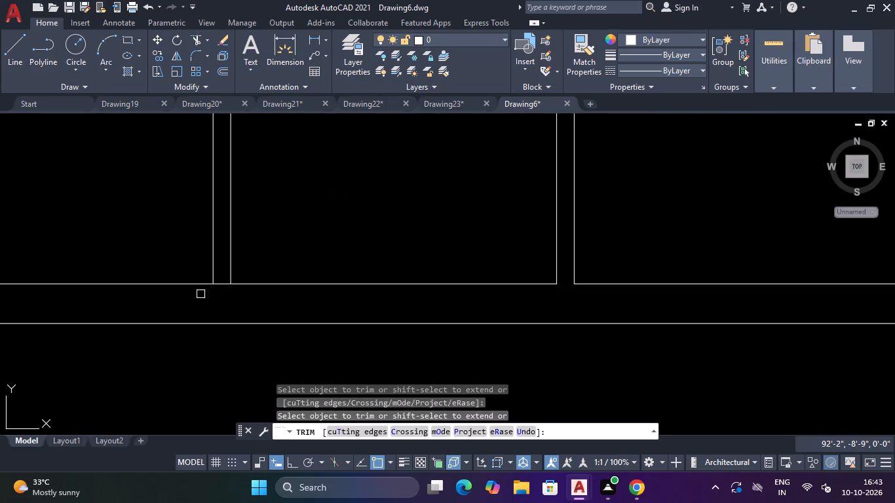
pyautogui.click(220, 283)
pyautogui.press('Escape')
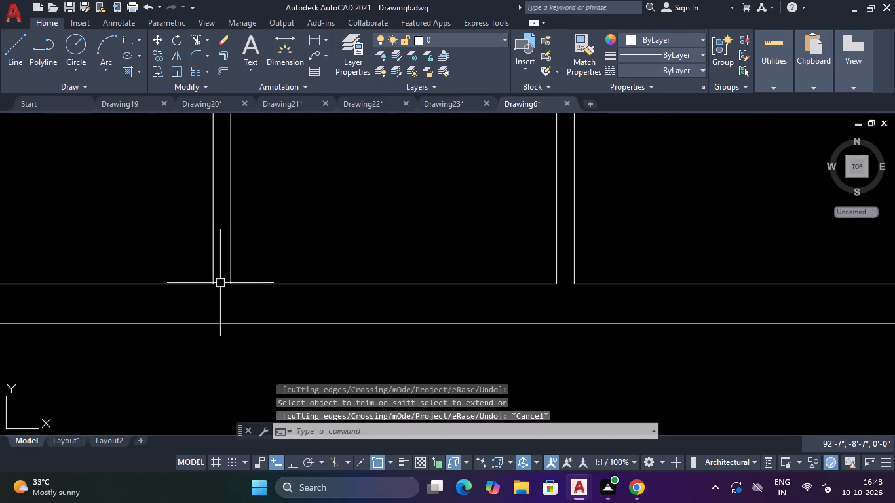
# Draw a short horizontal line across the bottom end of the lower-right vertical partition, level with the outer wall's inner face.
pyautogui.write('L')
pyautogui.press('space')
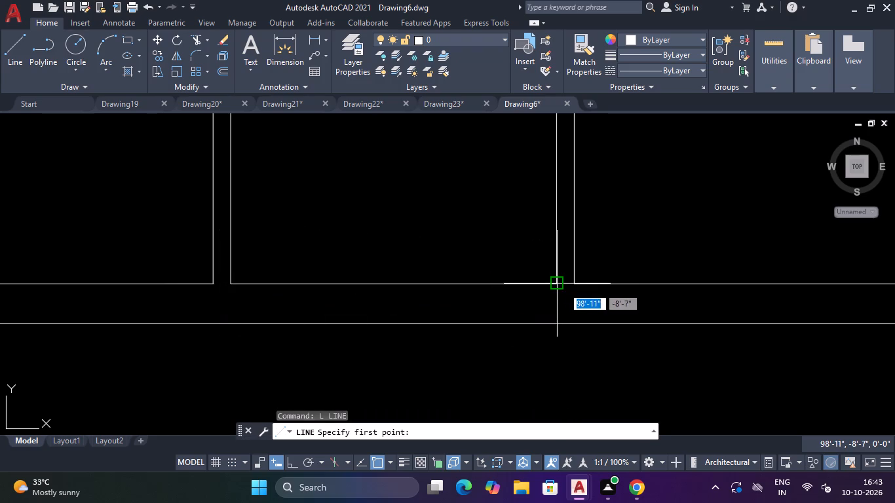
pyautogui.click(563, 287)
pyautogui.click(577, 284)
pyautogui.press('Escape')
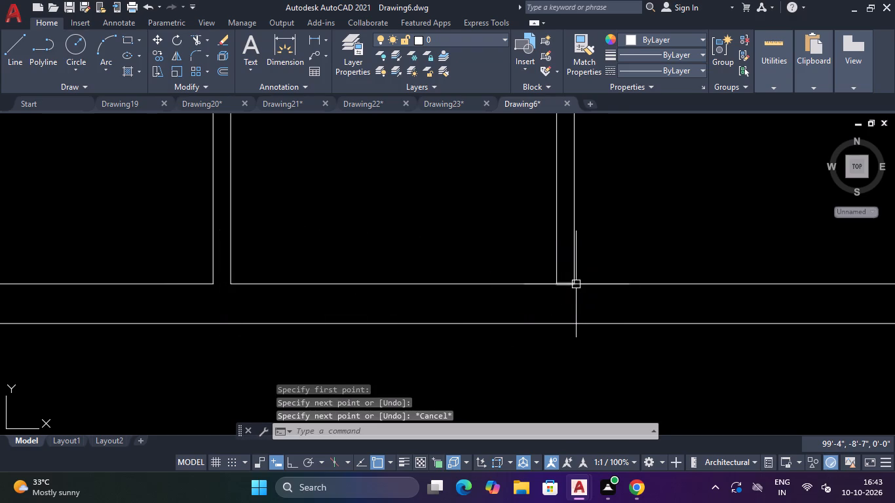
# Offset the short line at the bottom of the lower-right vertical partition 8" upward.
pyautogui.press('o')
pyautogui.press('space')
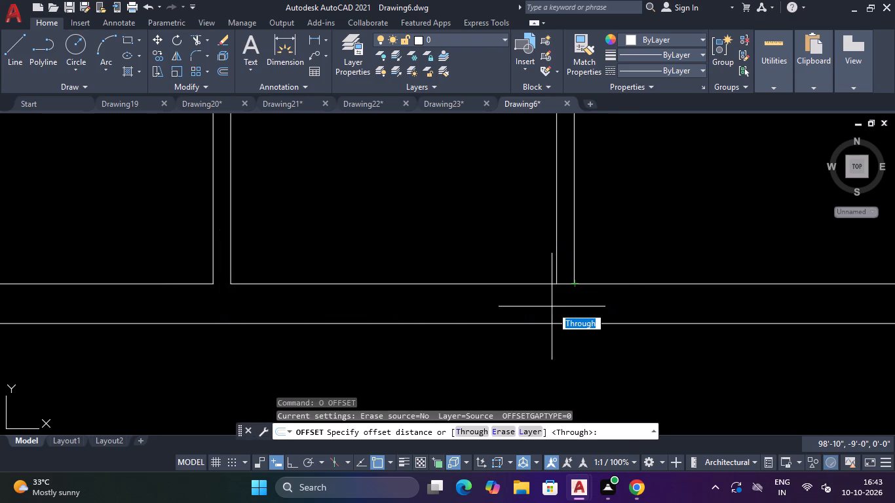
pyautogui.write('8"')
pyautogui.press('Return')
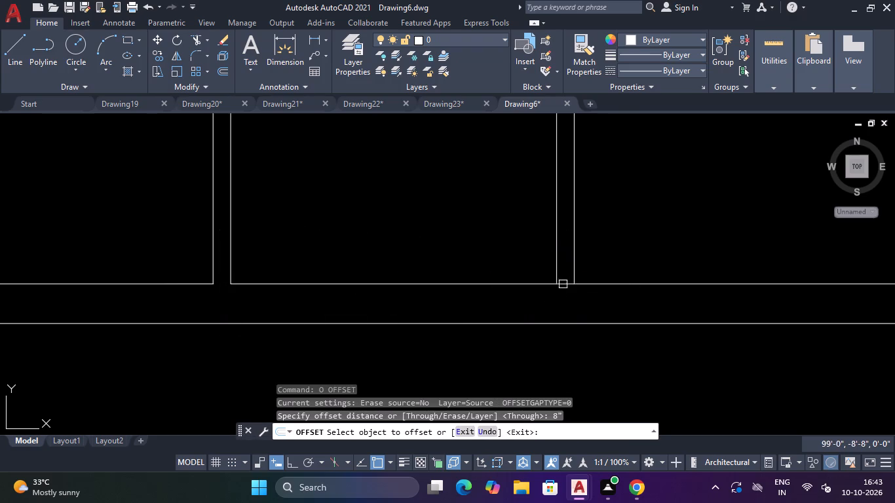
pyautogui.click(565, 280)
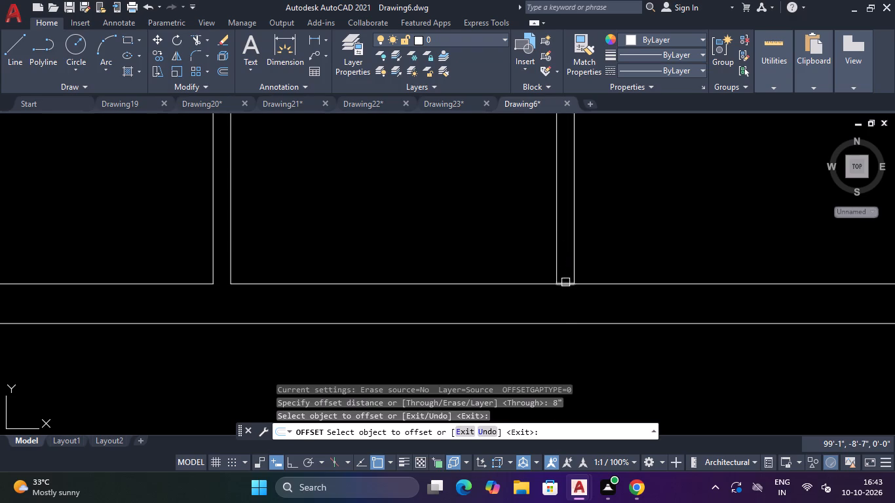
pyautogui.click(565, 282)
pyautogui.click(563, 233)
pyautogui.press('Escape')
pyautogui.press('p')
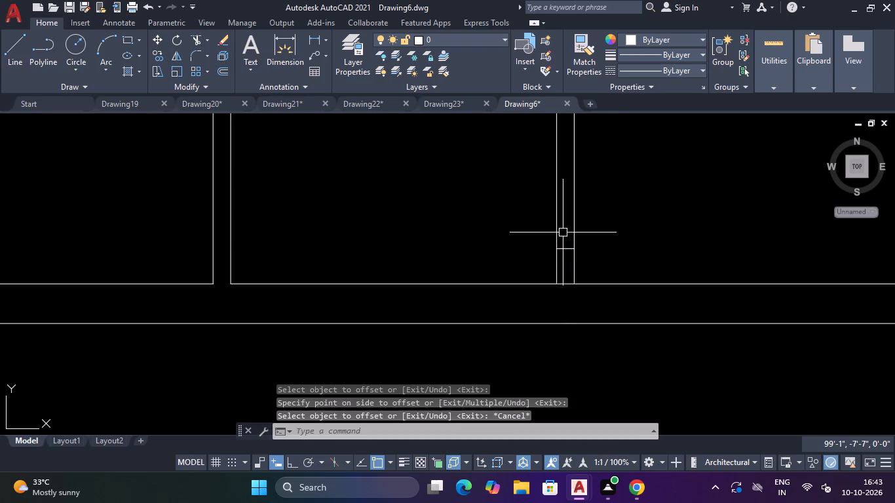
pyautogui.press('Escape')
pyautogui.scroll(-4, 563, 233)
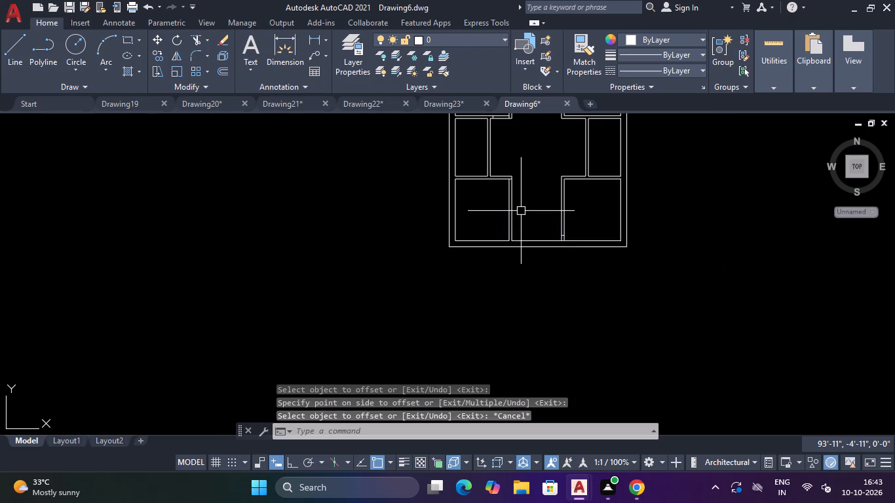
pyautogui.press('Escape')
# Offset the short line at the top of the lower-left vertical partition 6" downward.
pyautogui.write('O')
pyautogui.press('space')
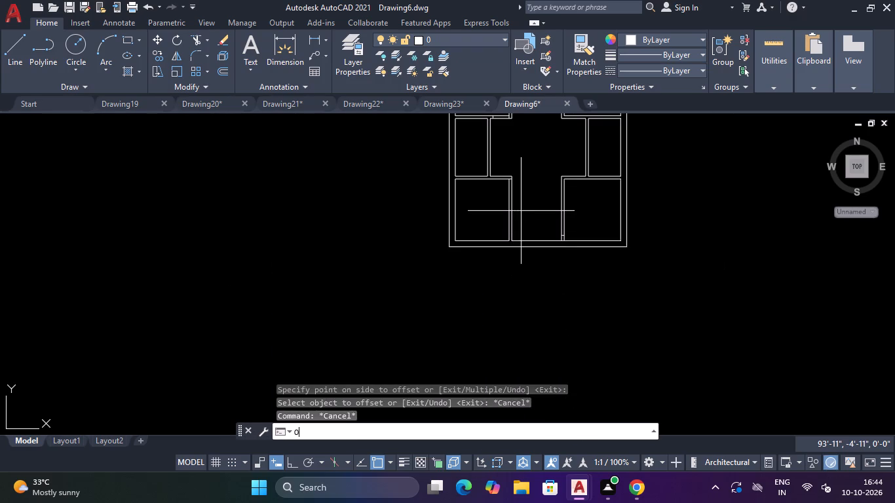
pyautogui.write('6"')
pyautogui.press('Return')
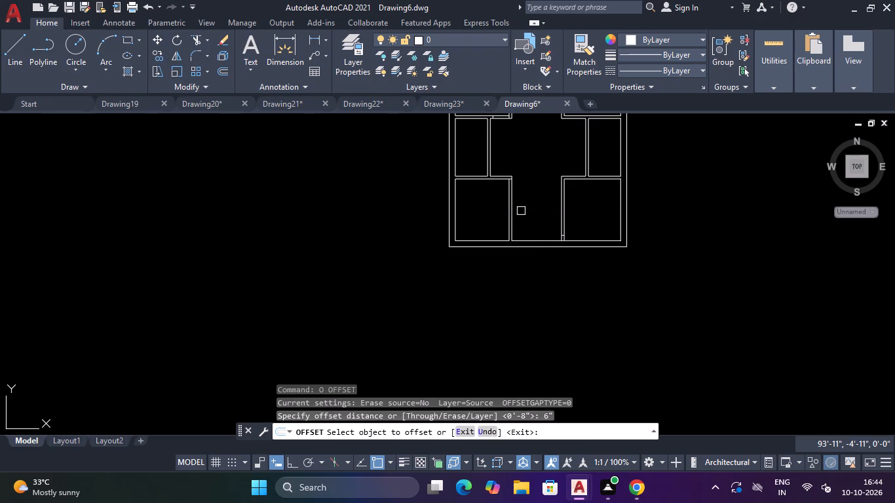
pyautogui.scroll(4, 506, 190)
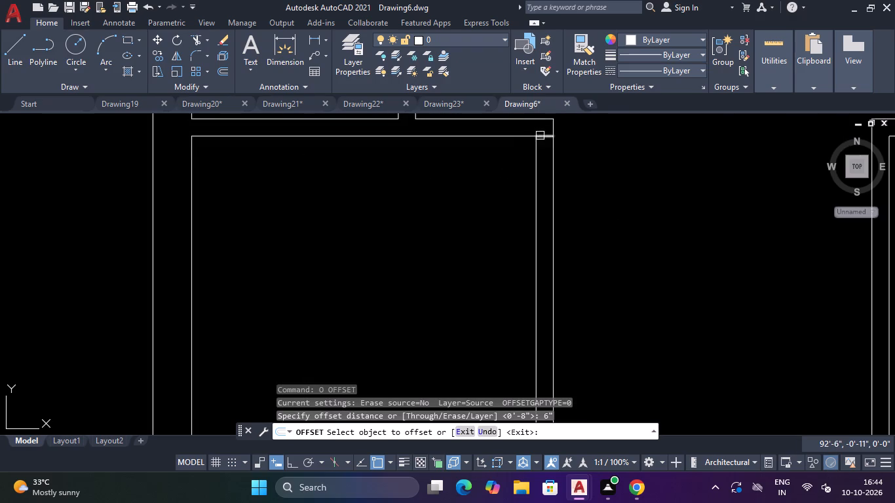
pyautogui.click(543, 137)
pyautogui.click(544, 153)
pyautogui.scroll(-4, 544, 153)
pyautogui.press('Escape')
pyautogui.press('Escape')
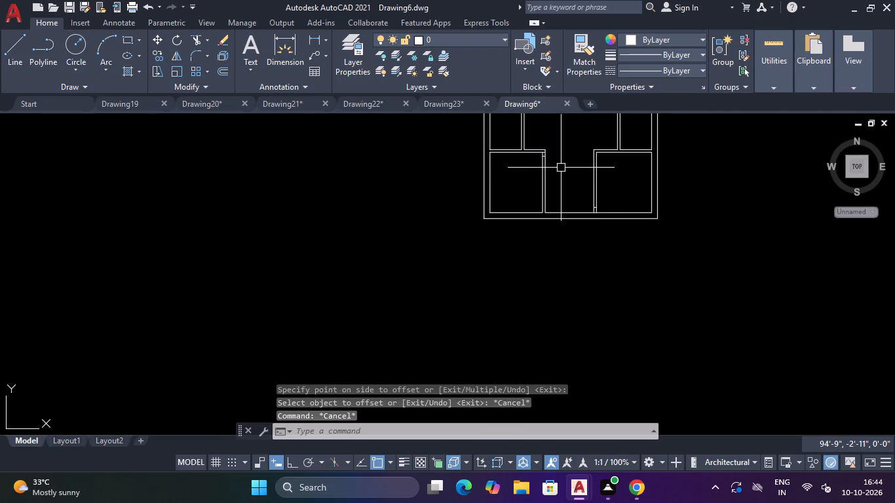
# Draw a short horizontal line across the middle-left vertical partition from the middle-left room's top-right corner to the partition's right face.
pyautogui.scroll(-3, 561, 168)
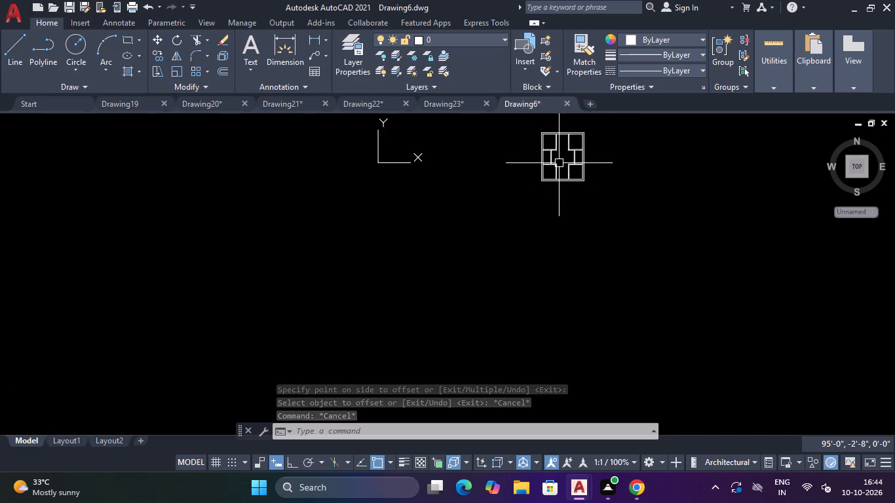
pyautogui.scroll(3, 558, 124)
pyautogui.scroll(3, 525, 242)
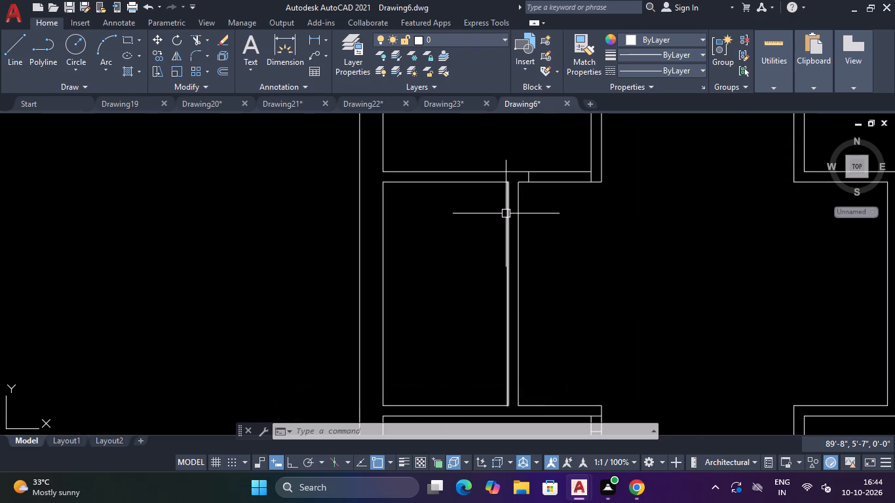
pyautogui.write('L')
pyautogui.press('space')
pyautogui.scroll(3, 505, 188)
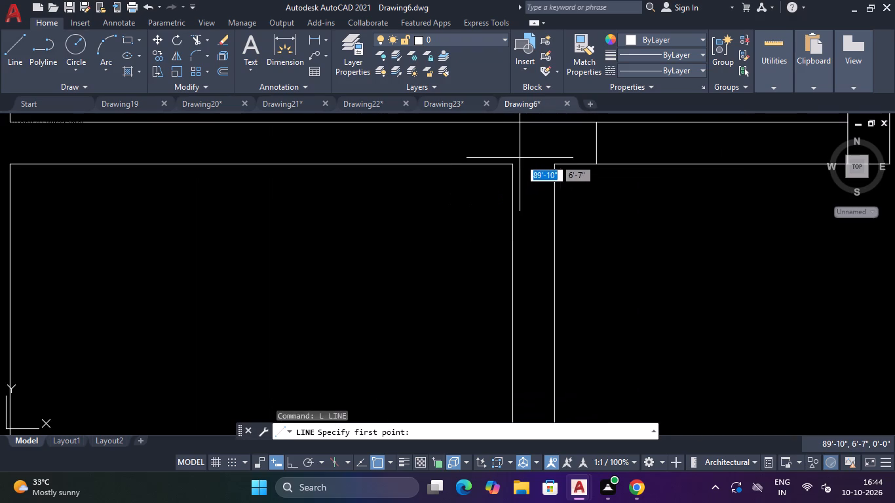
pyautogui.click(514, 164)
pyautogui.click(551, 162)
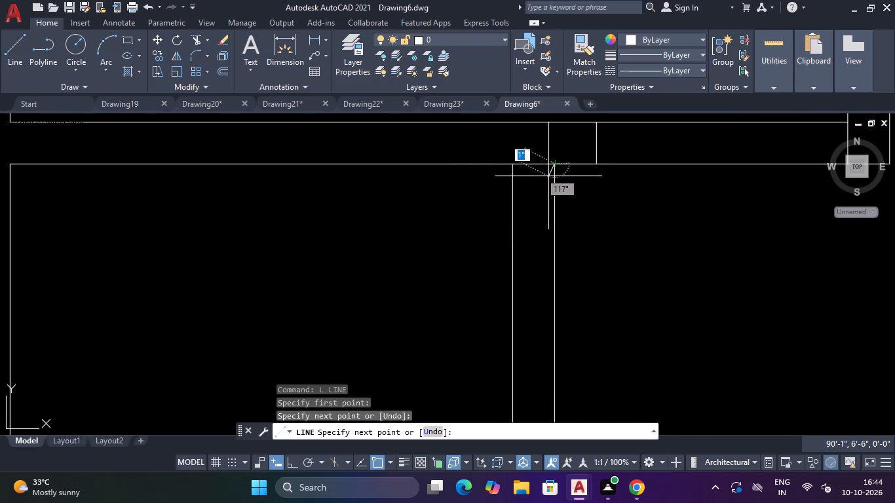
pyautogui.press('Escape')
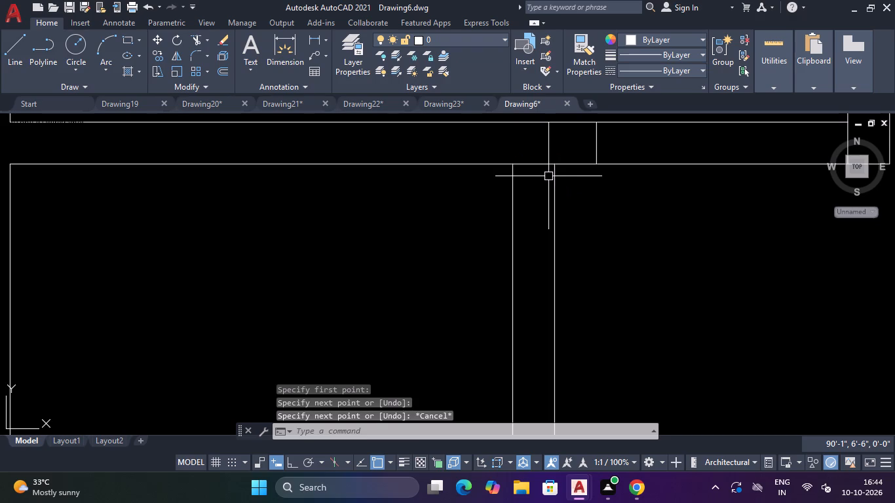
# Offset the short line at the top of the middle-left vertical partition 8" downward.
pyautogui.write('O')
pyautogui.press('space')
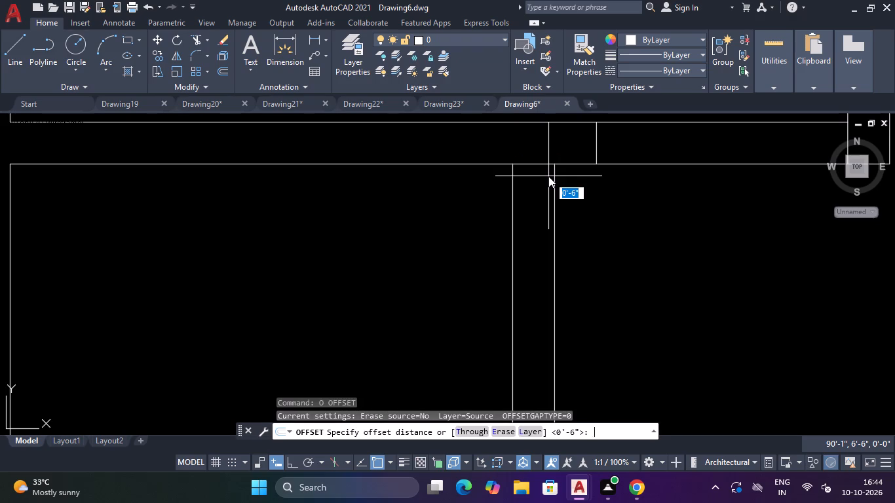
pyautogui.write('8"')
pyautogui.press('Return')
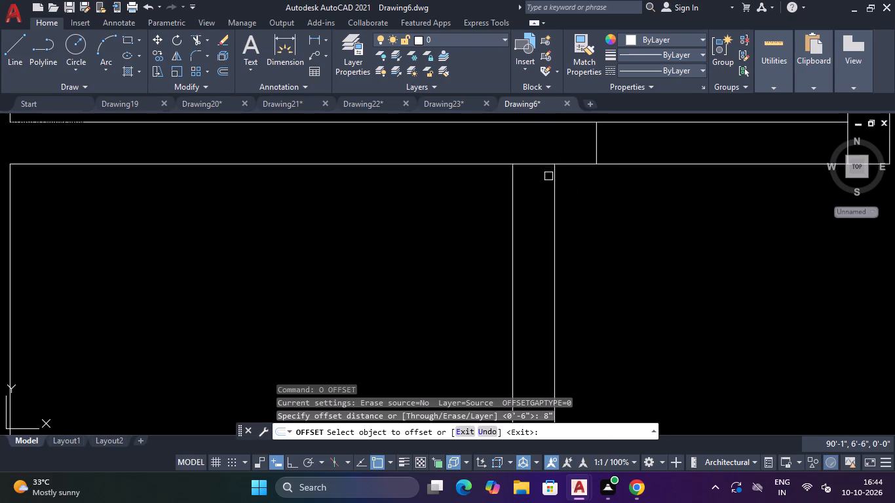
pyautogui.click(546, 166)
pyautogui.click(540, 214)
pyautogui.scroll(-4, 540, 218)
pyautogui.scroll(1, 539, 238)
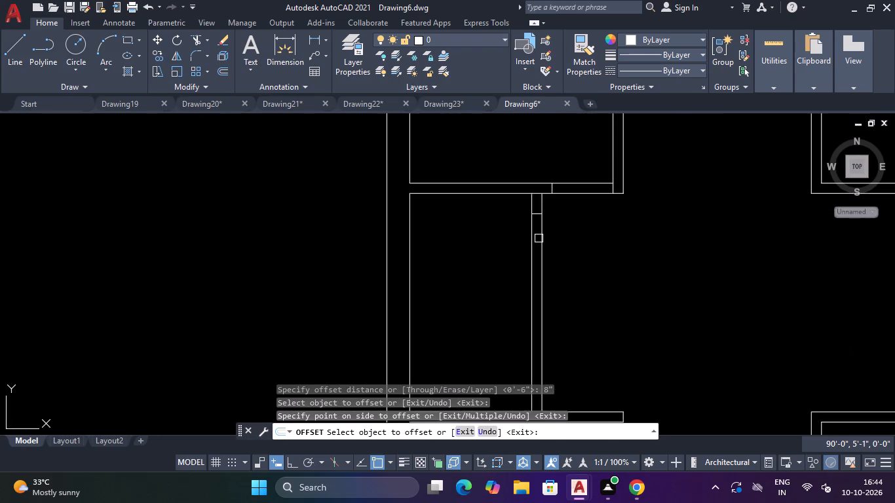
pyautogui.press('Escape')
pyautogui.press('Escape')
# Offset the lower short line in the middle-left vertical partition 2'6" downward to mark the opening's other end.
pyautogui.write('O')
pyautogui.press('space')
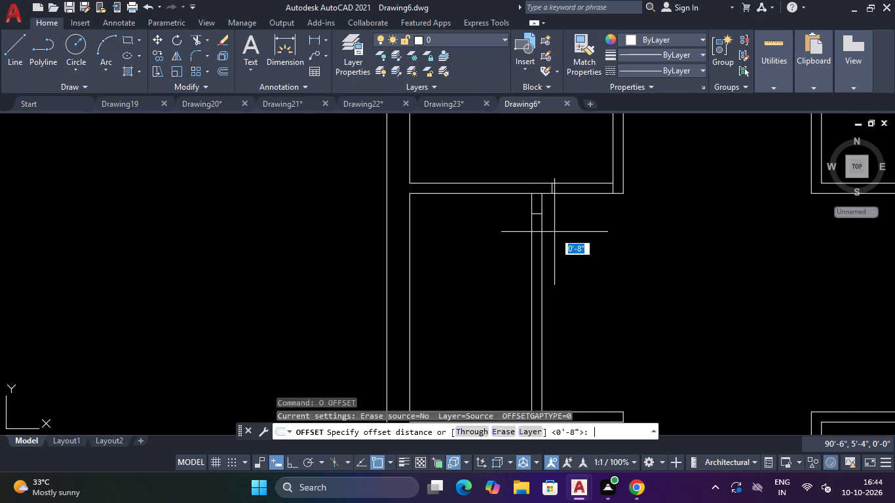
pyautogui.write('2\'6"')
pyautogui.press('Return')
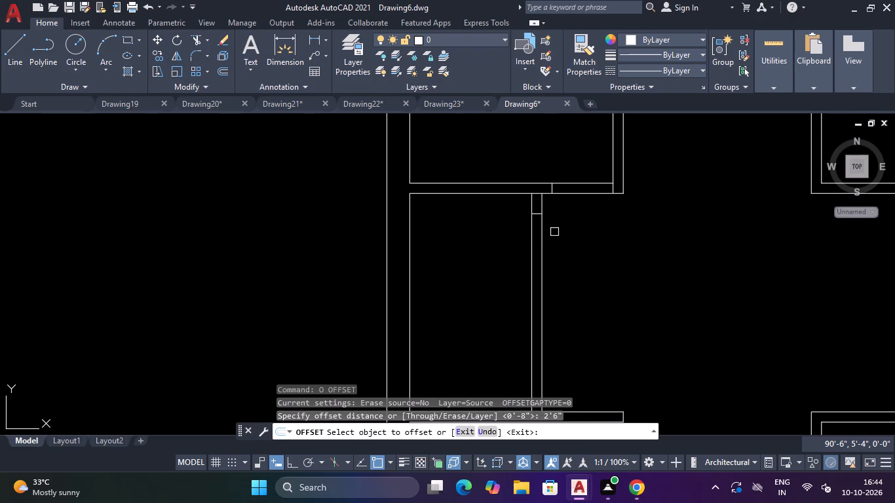
pyautogui.press('Return')
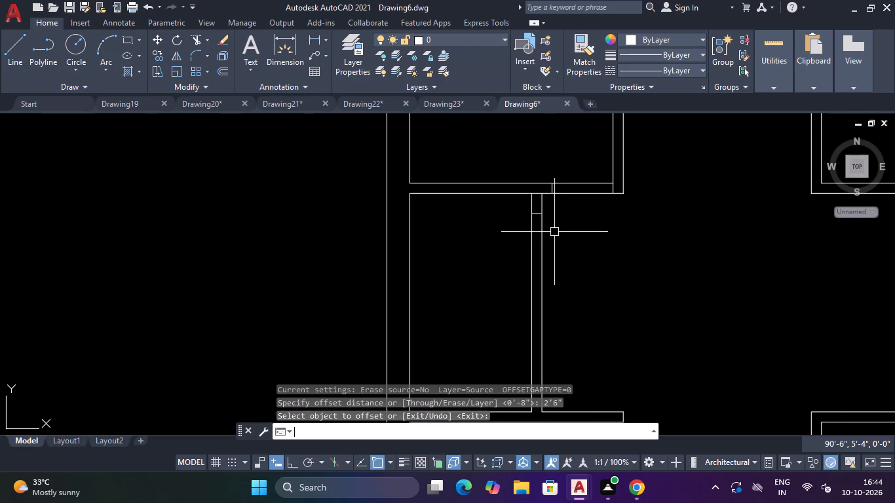
pyautogui.press('space')
pyautogui.press('space')
pyautogui.scroll(3, 535, 212)
pyautogui.click(539, 219)
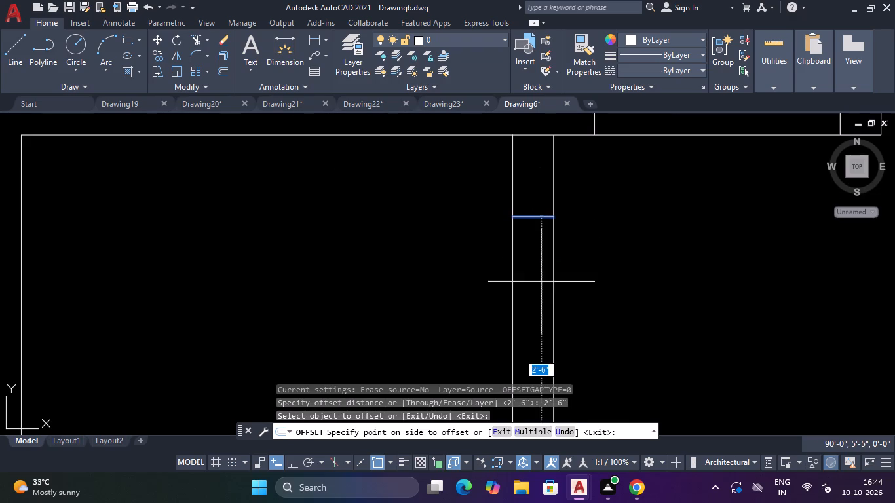
pyautogui.scroll(-3, 538, 295)
pyautogui.click(538, 307)
pyautogui.scroll(-4, 584, 316)
pyautogui.scroll(2, 584, 316)
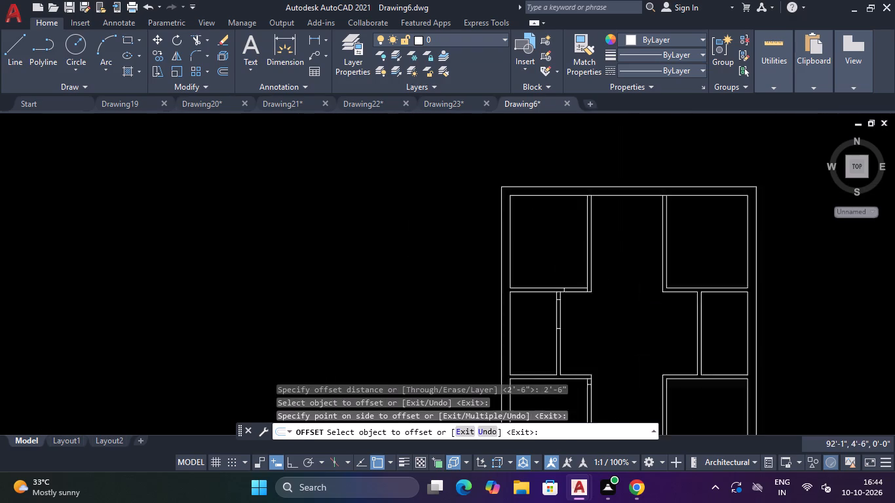
pyautogui.scroll(1, 584, 316)
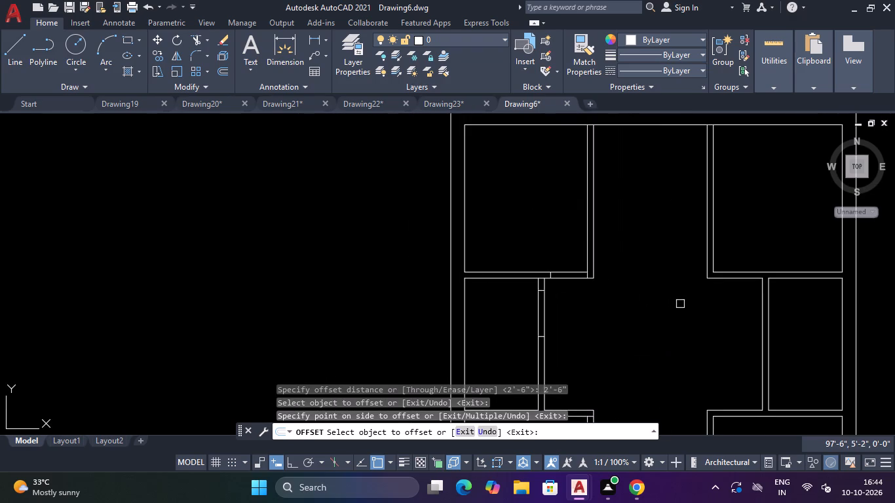
pyautogui.press('Escape')
# Draw a short vertical line across the upper-right horizontal partition from the top-right room's bottom-left corner to the partition's lower face.
pyautogui.write('L')
pyautogui.press('space')
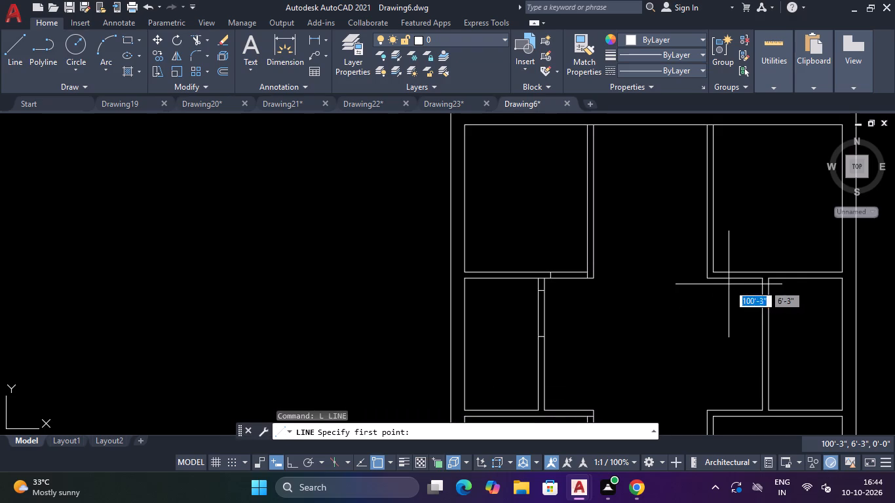
pyautogui.scroll(3, 717, 281)
pyautogui.click(691, 253)
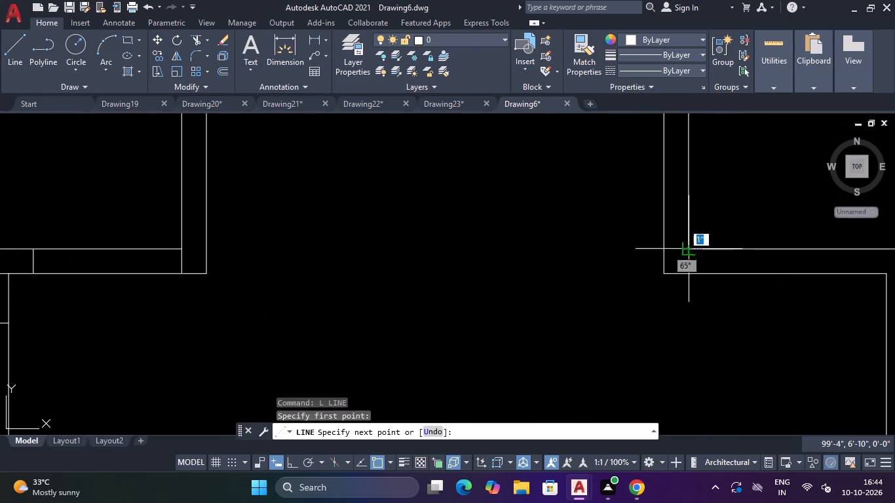
pyautogui.click(690, 274)
pyautogui.press('Escape')
pyautogui.scroll(-3, 690, 274)
pyautogui.scroll(1, 699, 285)
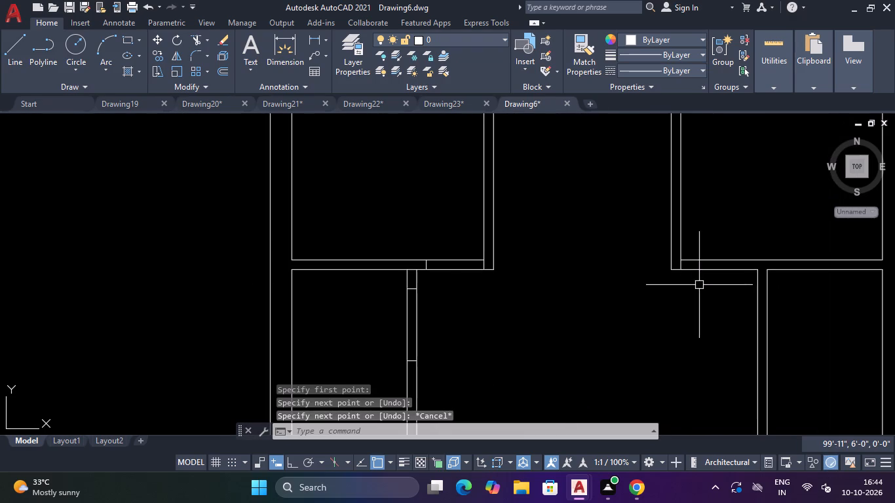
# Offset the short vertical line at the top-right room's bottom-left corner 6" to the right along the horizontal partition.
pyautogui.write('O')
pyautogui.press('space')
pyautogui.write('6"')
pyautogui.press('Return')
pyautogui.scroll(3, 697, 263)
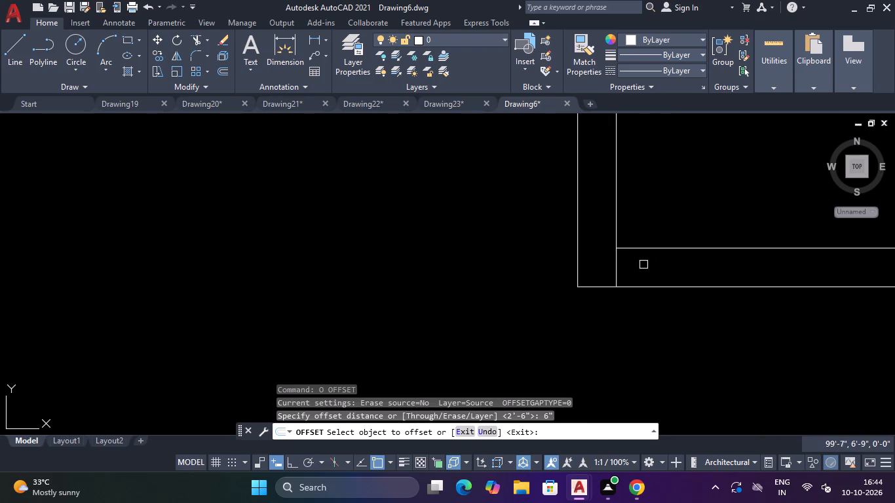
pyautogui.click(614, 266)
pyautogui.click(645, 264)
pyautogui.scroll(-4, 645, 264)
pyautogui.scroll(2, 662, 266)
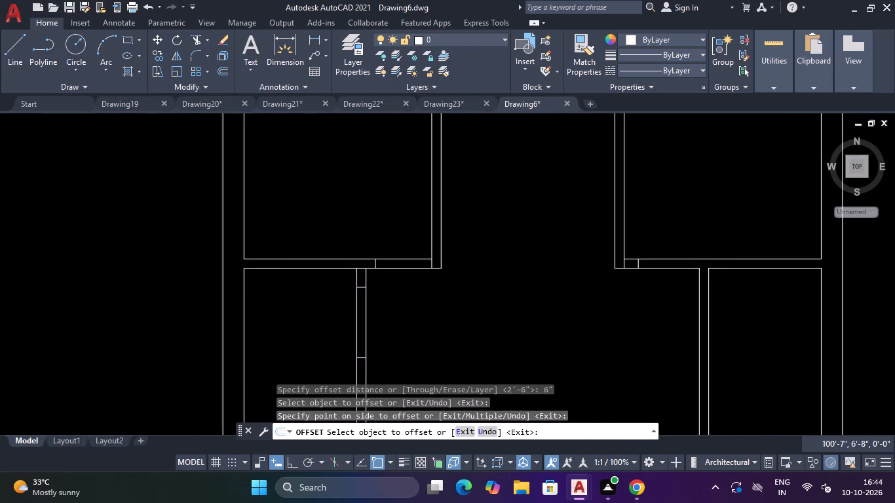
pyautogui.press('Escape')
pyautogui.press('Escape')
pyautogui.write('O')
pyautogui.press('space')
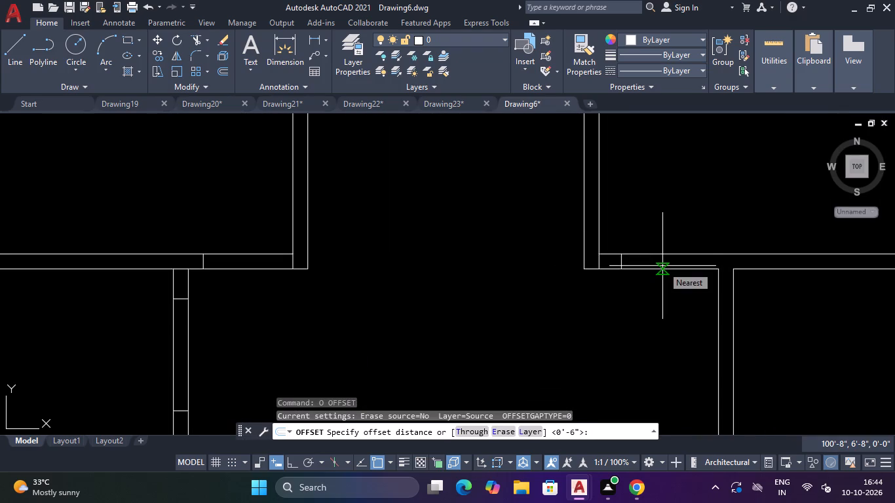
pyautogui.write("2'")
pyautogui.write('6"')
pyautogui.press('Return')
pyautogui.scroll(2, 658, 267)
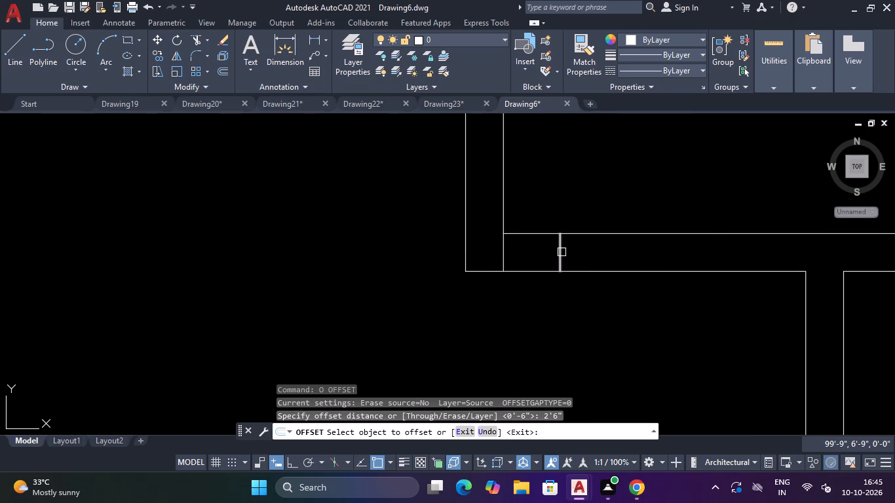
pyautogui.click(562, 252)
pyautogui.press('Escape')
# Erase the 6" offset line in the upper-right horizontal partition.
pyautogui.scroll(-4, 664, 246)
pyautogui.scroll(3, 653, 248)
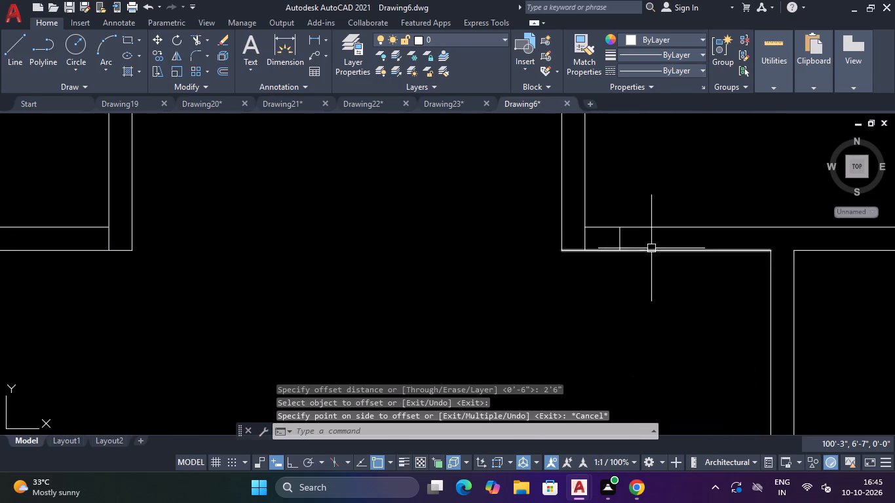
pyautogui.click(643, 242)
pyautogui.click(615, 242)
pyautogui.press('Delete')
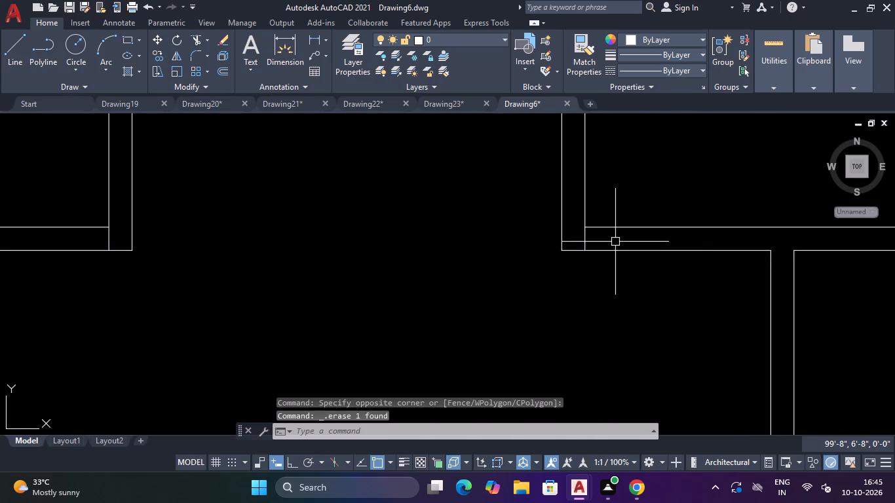
# Offset the short vertical line at the top-right room's bottom-left corner 2'6" to the right to mark the opening.
pyautogui.scroll(-1, 550, 240)
pyautogui.scroll(2, 555, 238)
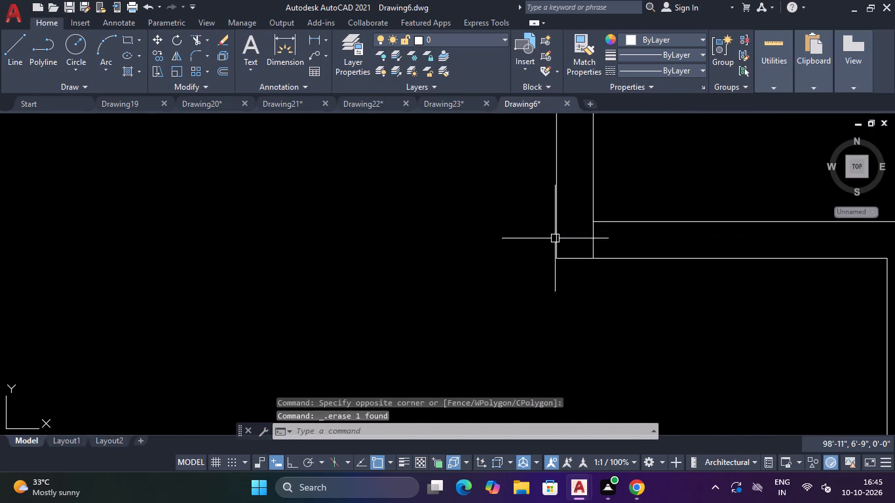
pyautogui.write('O')
pyautogui.press('space')
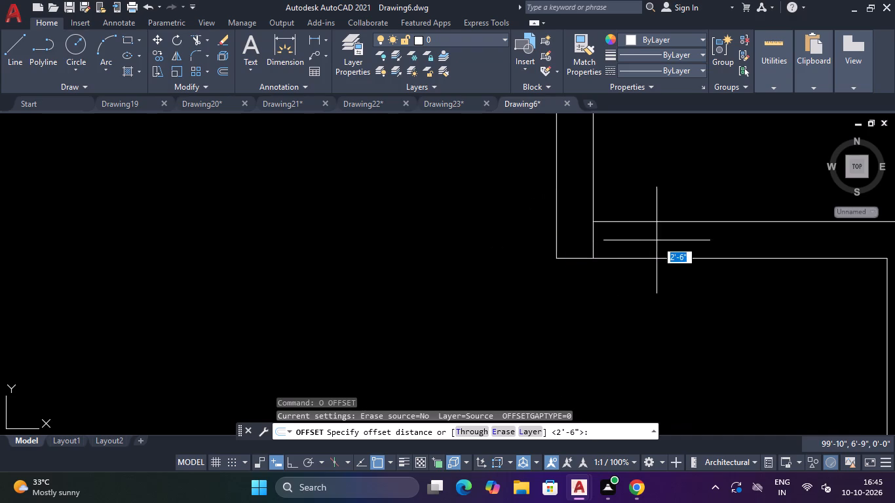
pyautogui.press('space')
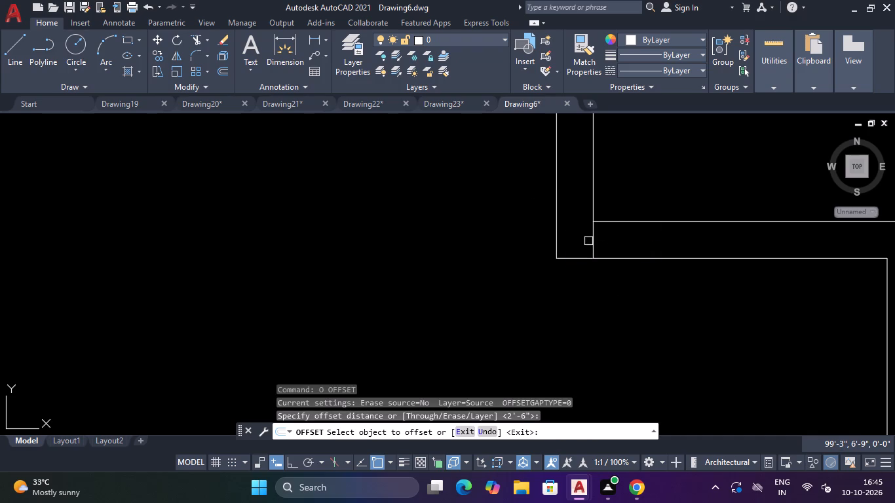
pyautogui.click(595, 240)
pyautogui.click(660, 236)
pyautogui.scroll(-3, 680, 234)
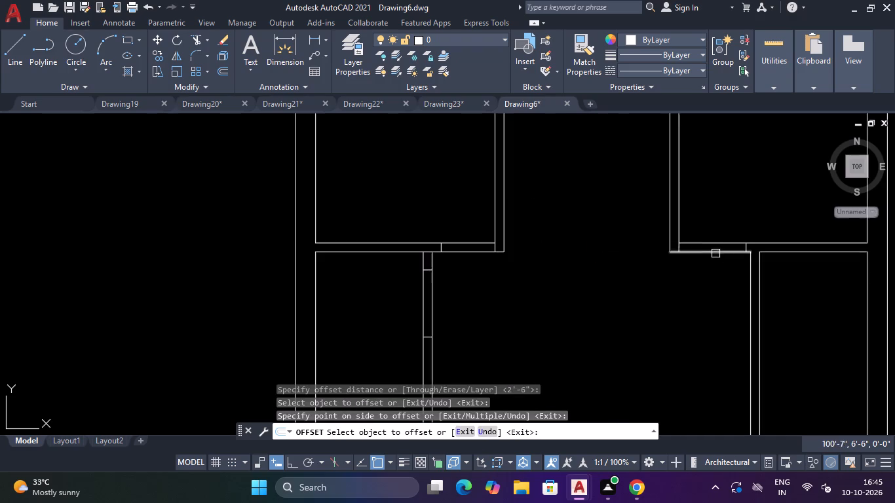
pyautogui.scroll(2, 737, 259)
pyautogui.press('Escape')
pyautogui.press('Escape')
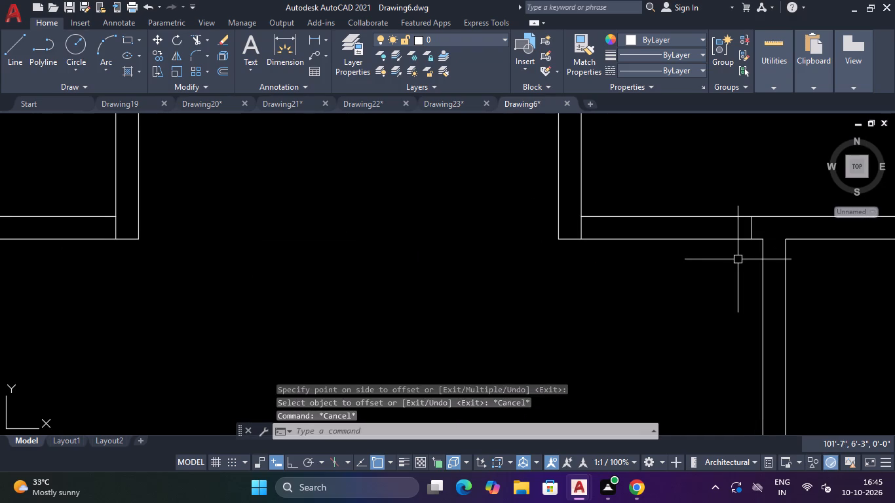
# Draw a short horizontal line across the top of the middle-right vertical partition, from its right face to its left face.
pyautogui.write('L')
pyautogui.press('space')
pyautogui.scroll(-3, 738, 259)
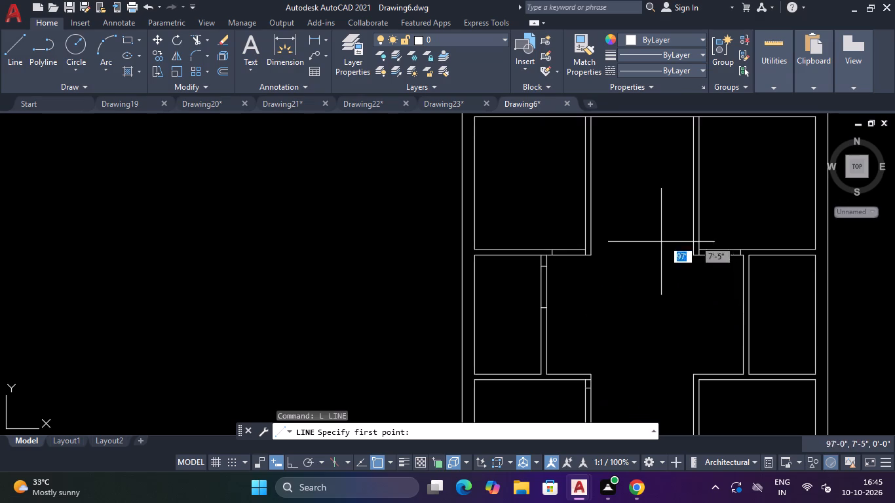
pyautogui.scroll(3, 725, 252)
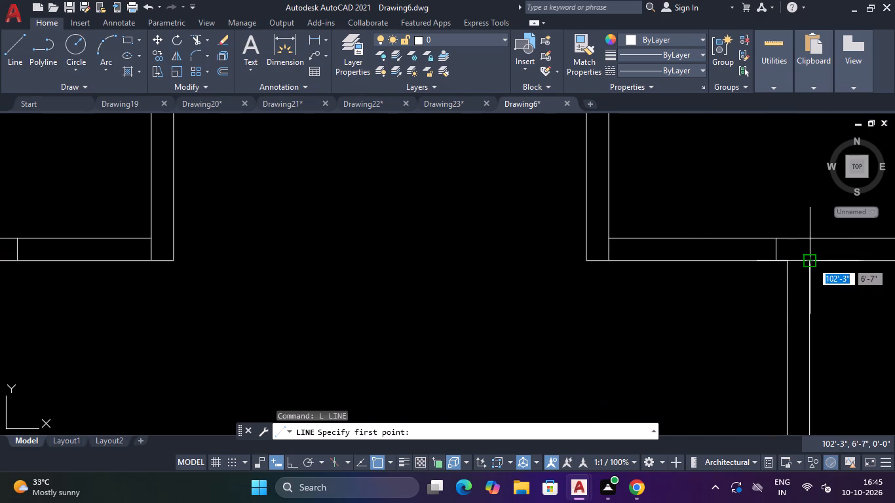
pyautogui.click(812, 262)
pyautogui.click(790, 262)
pyautogui.press('Escape')
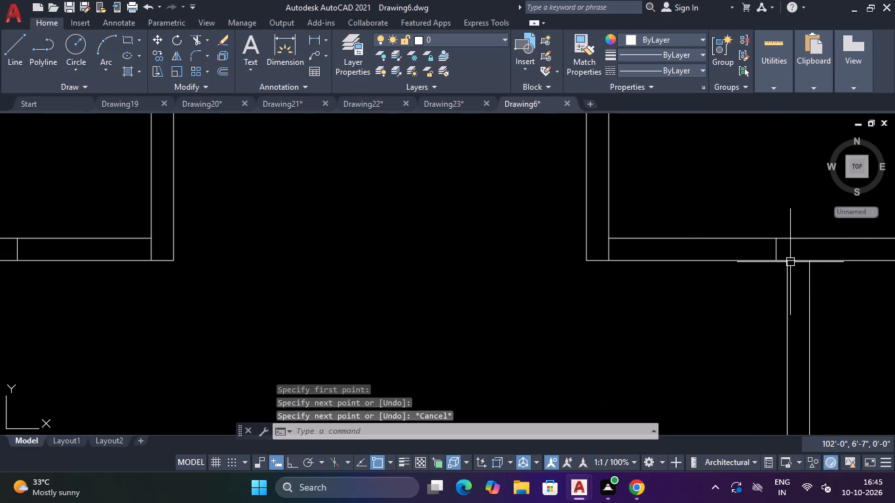
# Offset the short line at the top of the middle-right vertical partition 8" downward.
pyautogui.write('O')
pyautogui.press('space')
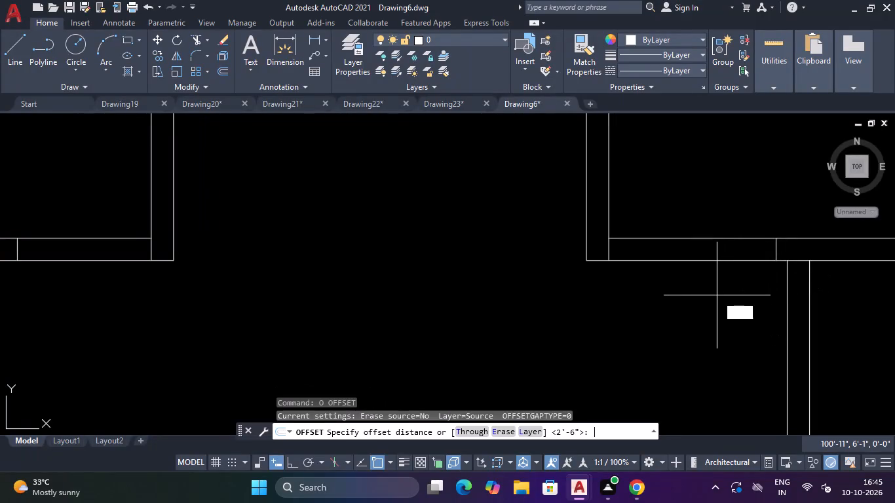
pyautogui.write("8'")
pyautogui.press('BackSpace')
pyautogui.hotkey('shift', '"')
pyautogui.press('Return')
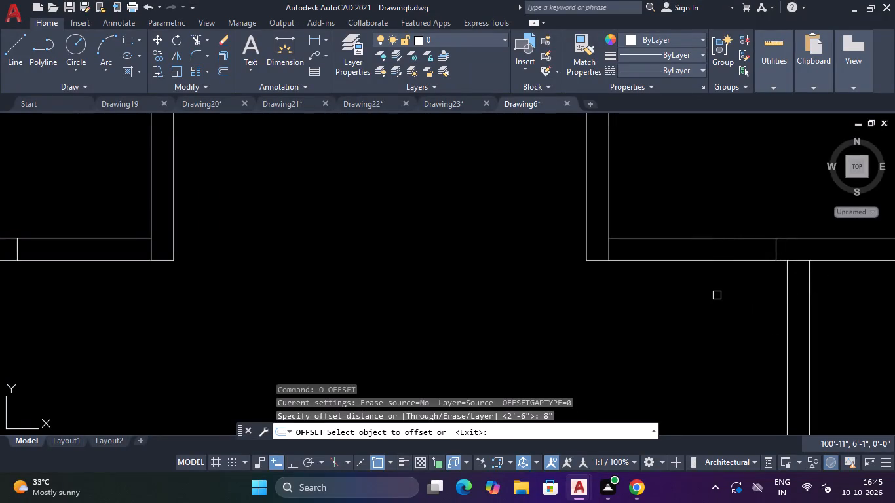
pyautogui.scroll(2, 845, 249)
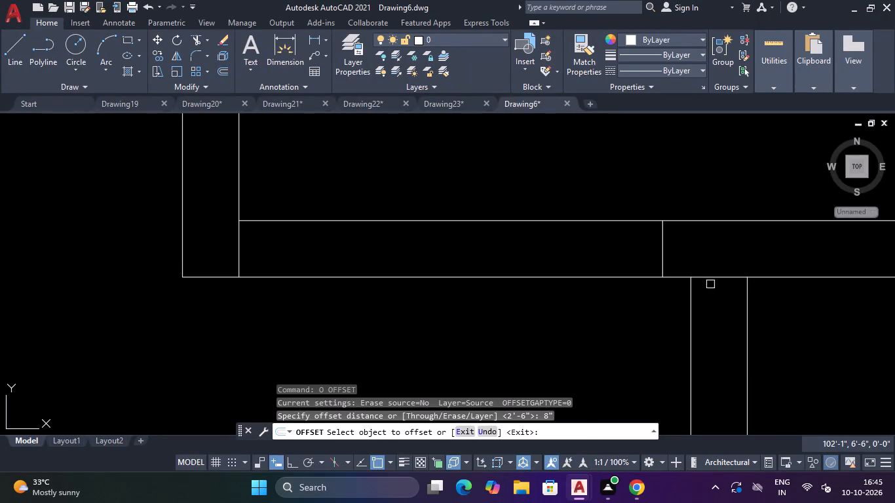
pyautogui.click(714, 277)
pyautogui.click(721, 318)
pyautogui.scroll(-4, 721, 318)
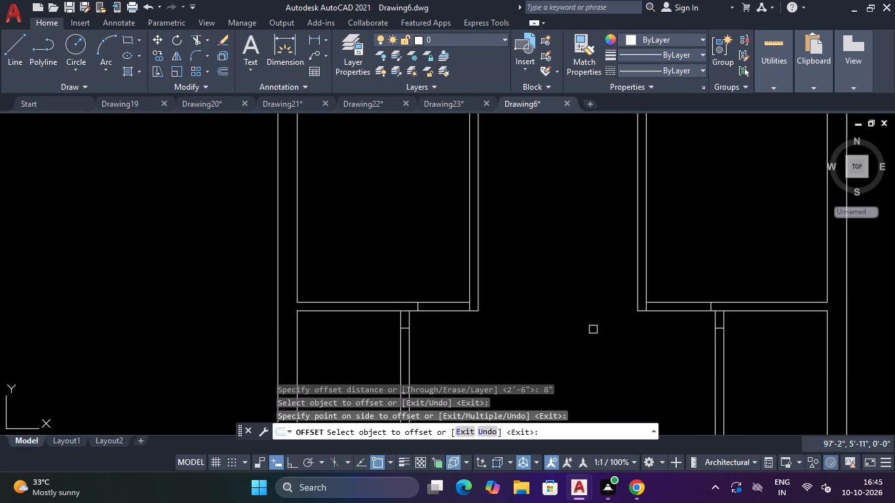
pyautogui.scroll(-2, 617, 331)
pyautogui.scroll(2, 644, 342)
pyautogui.press('Escape')
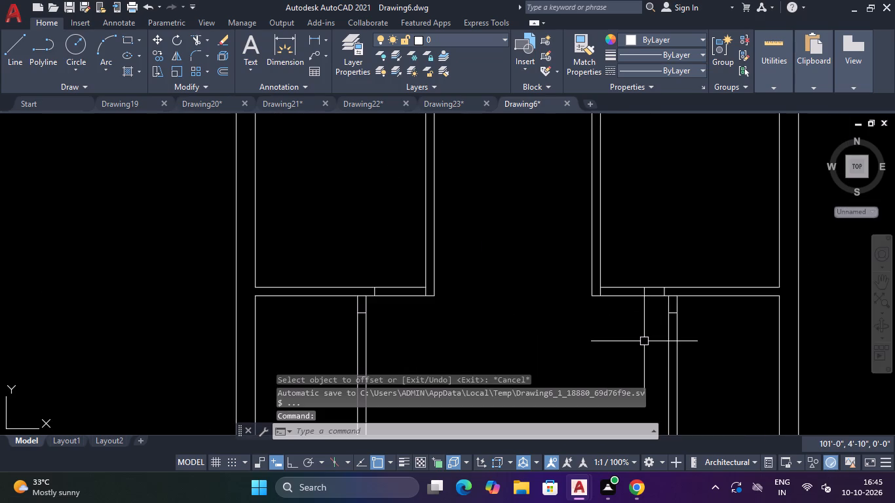
# Offset the lower short line in the middle-right vertical partition 2'6" downward to mark the opening's other end.
pyautogui.write('O')
pyautogui.press('space')
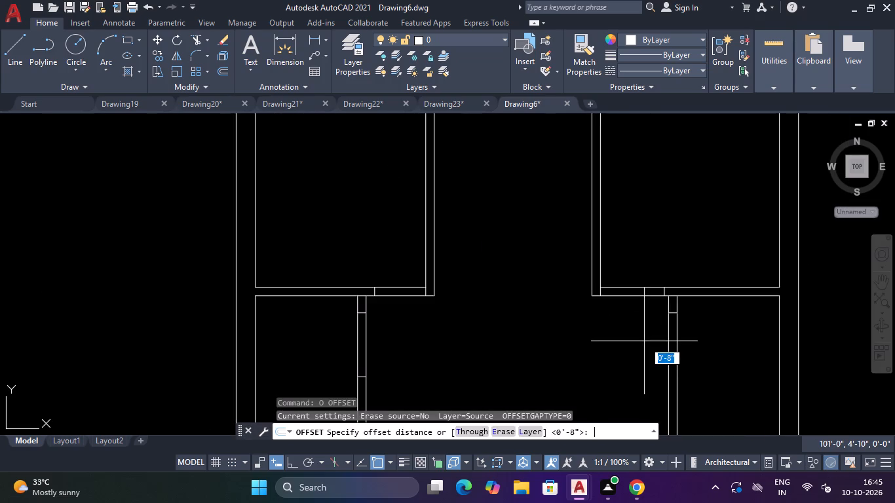
pyautogui.write("2'")
pyautogui.press('6')
pyautogui.hotkey('shift', '"')
pyautogui.press('Return')
pyautogui.press('Escape')
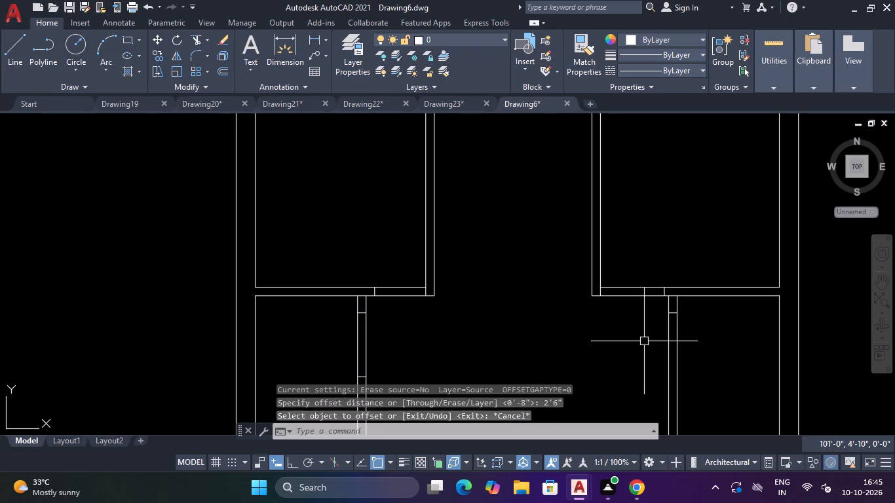
pyautogui.press('Escape')
pyautogui.press('space')
pyautogui.press('space')
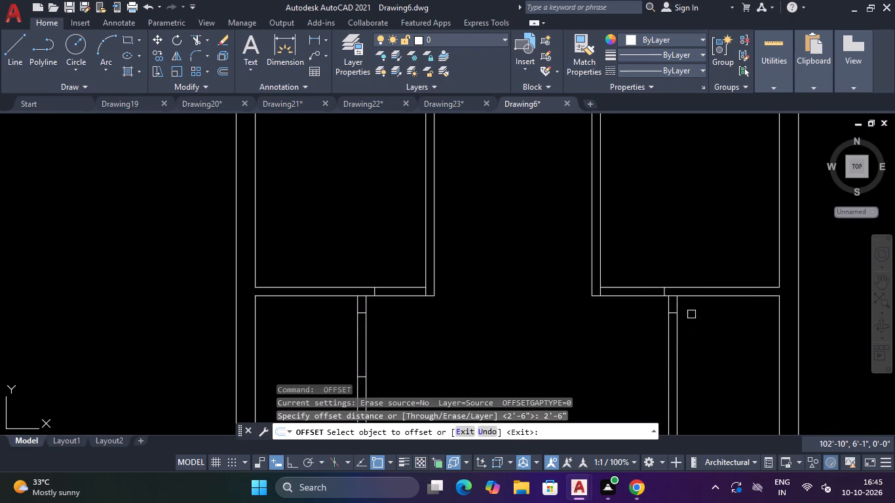
pyautogui.scroll(2, 687, 329)
pyautogui.click(643, 290)
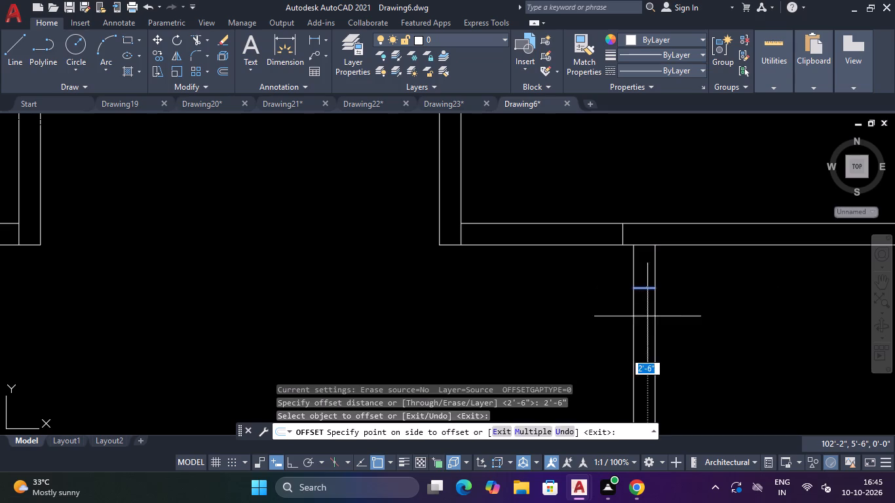
pyautogui.click(649, 321)
# Offset the short line near the top of the bottom-left room's right partition 2'6" downward to mark the opening's other end.
pyautogui.scroll(-5, 650, 329)
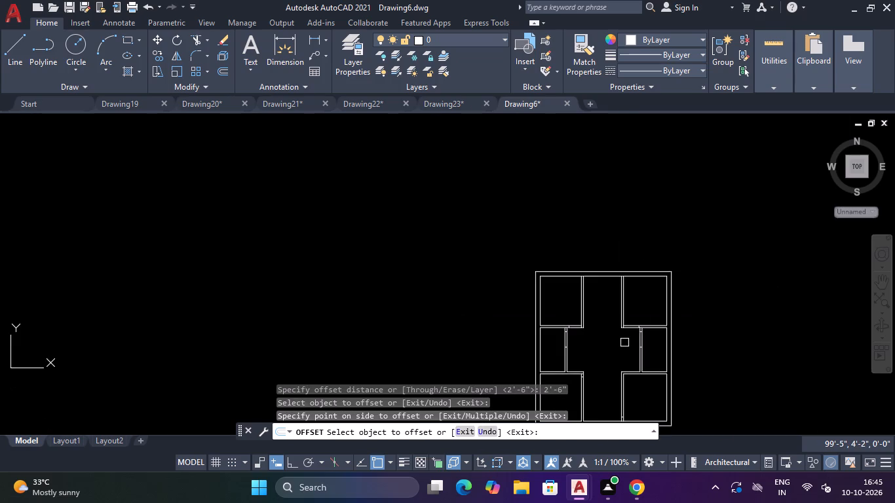
pyautogui.scroll(5, 624, 341)
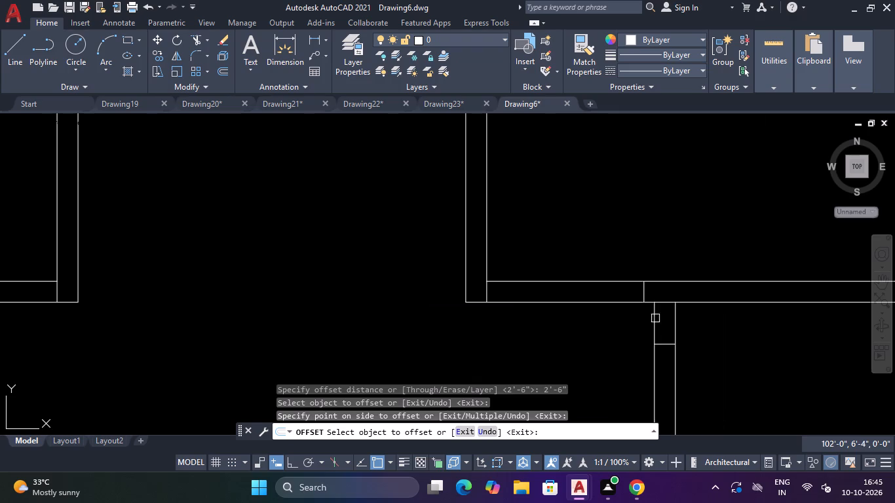
pyautogui.scroll(-3, 609, 339)
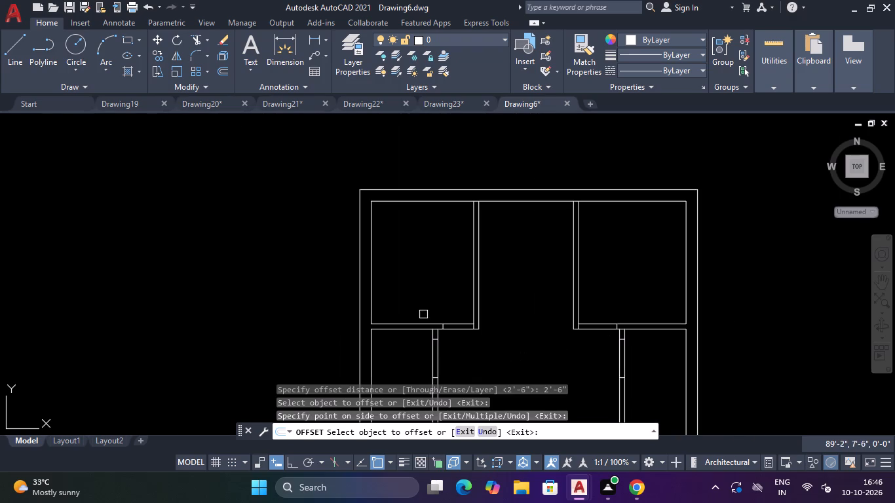
pyautogui.scroll(-1, 458, 304)
pyautogui.scroll(-4, 491, 351)
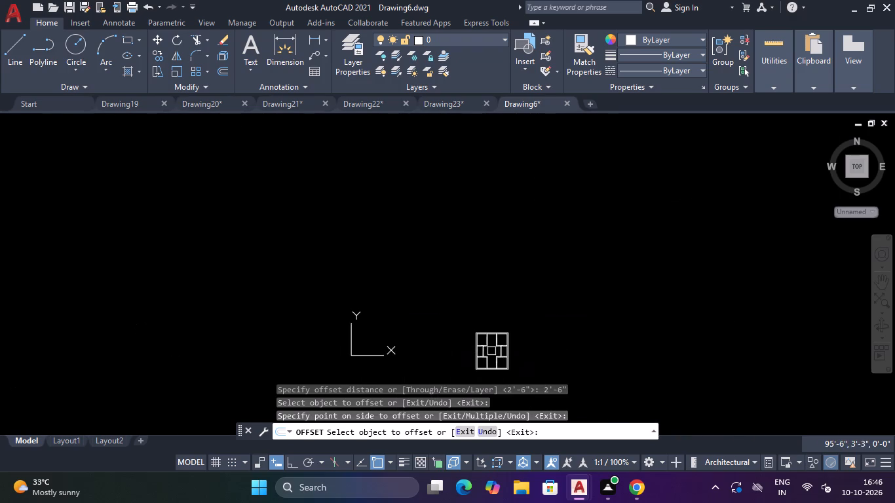
pyautogui.scroll(4, 491, 358)
pyautogui.scroll(-3, 491, 358)
pyautogui.scroll(4, 491, 363)
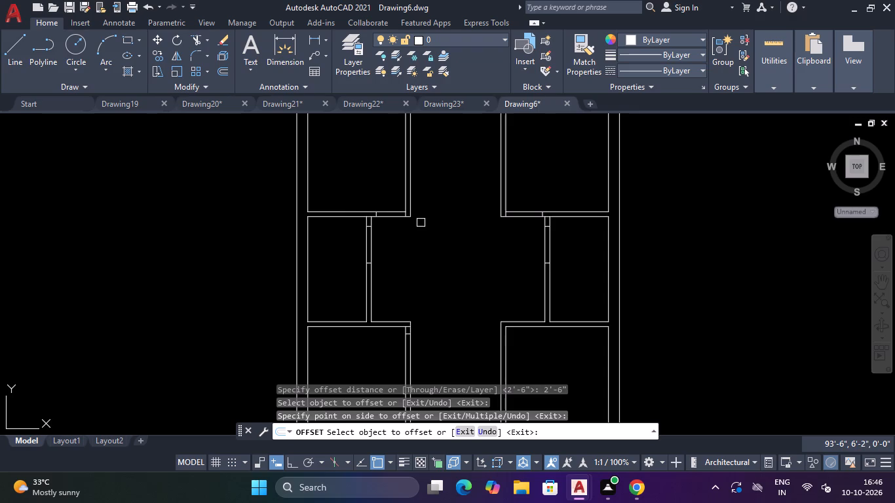
pyautogui.scroll(-1, 420, 229)
pyautogui.scroll(2, 415, 286)
pyautogui.press('Escape')
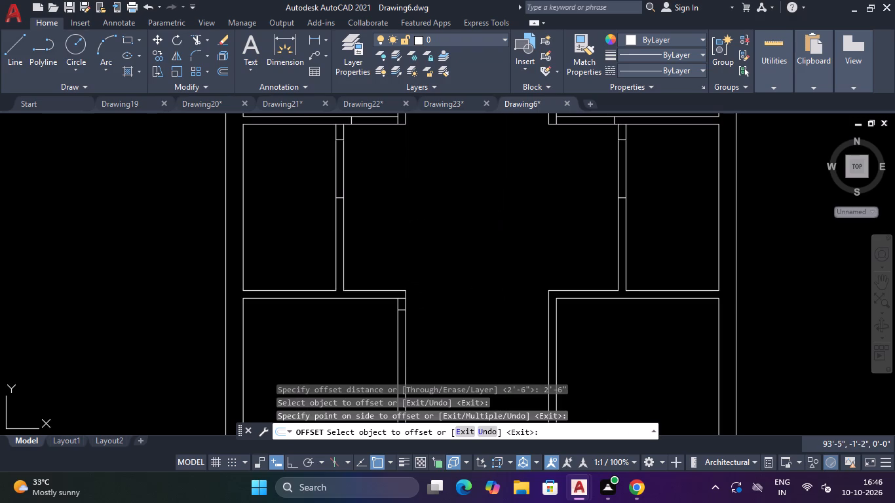
pyautogui.press('Escape')
pyautogui.write('O')
pyautogui.press('space')
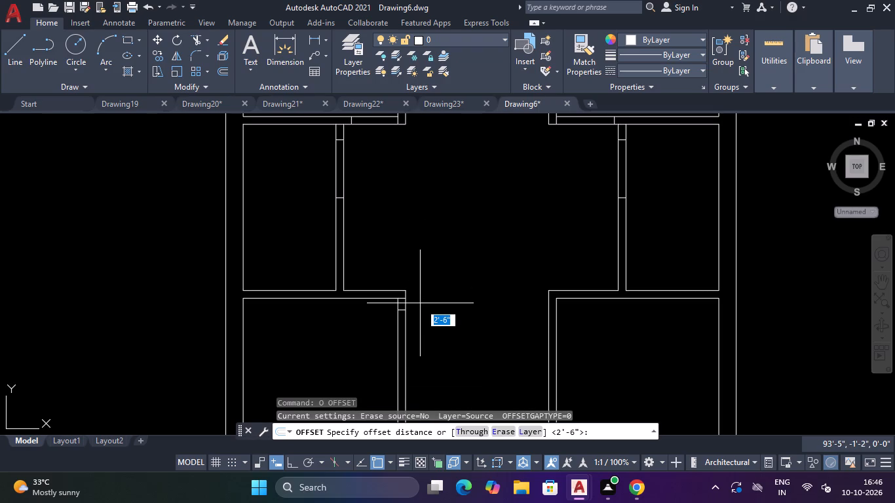
pyautogui.press('Return')
pyautogui.scroll(3, 420, 303)
pyautogui.click(339, 331)
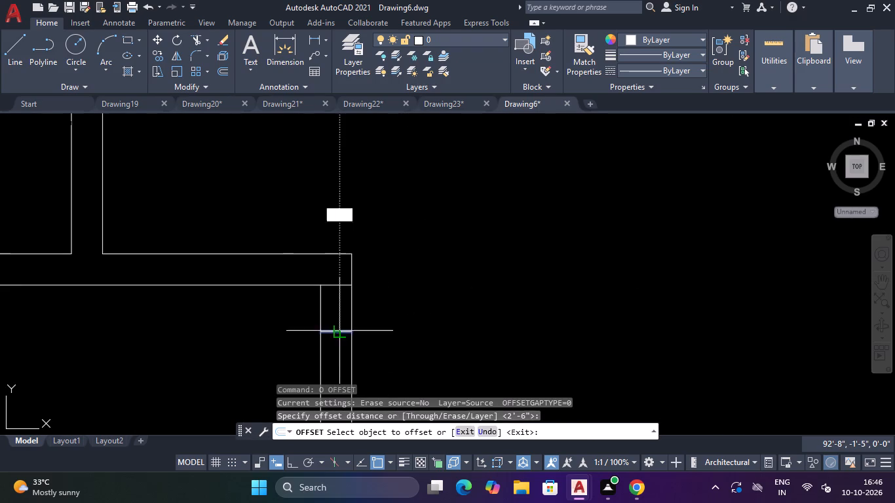
pyautogui.click(339, 363)
# Offset the short line near the bottom of the bottom-right room's left partition 2'6" upward to mark the opening's other end.
pyautogui.scroll(-6, 339, 363)
pyautogui.scroll(1, 400, 381)
pyautogui.scroll(-5, 404, 362)
pyautogui.scroll(6, 404, 365)
pyautogui.scroll(-8, 515, 289)
pyautogui.scroll(-4, 670, 172)
pyautogui.scroll(2, 716, 106)
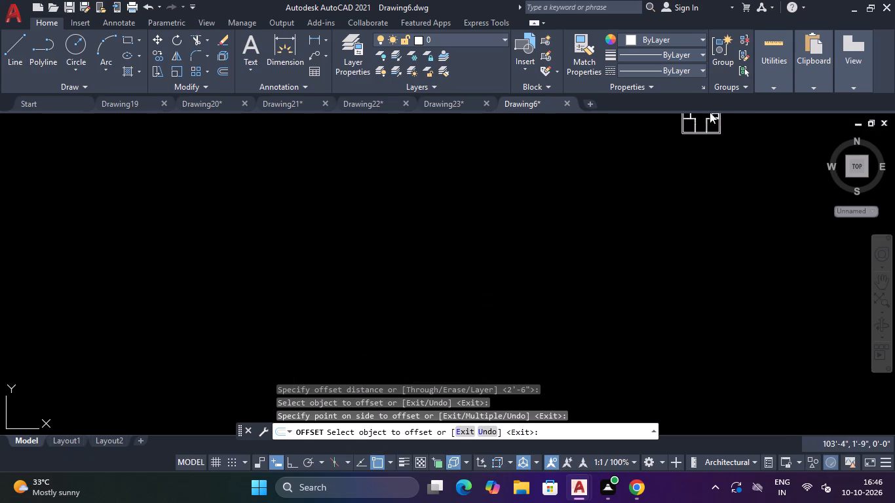
pyautogui.scroll(6, 705, 119)
pyautogui.scroll(2, 691, 172)
pyautogui.scroll(-2, 690, 223)
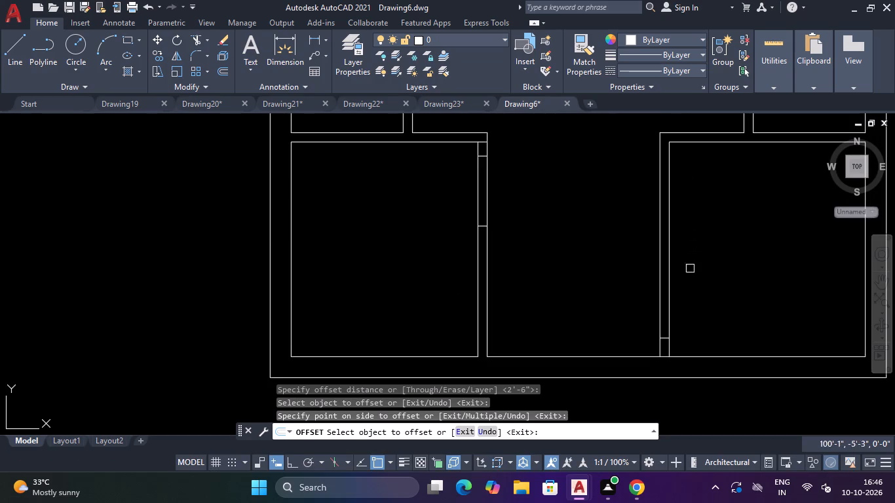
pyautogui.scroll(3, 671, 343)
pyautogui.click(636, 325)
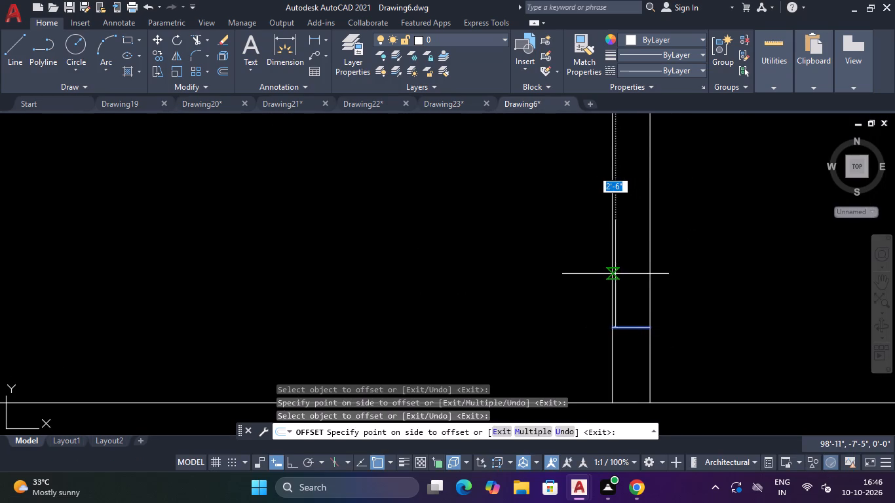
pyautogui.click(625, 263)
pyautogui.scroll(-4, 625, 263)
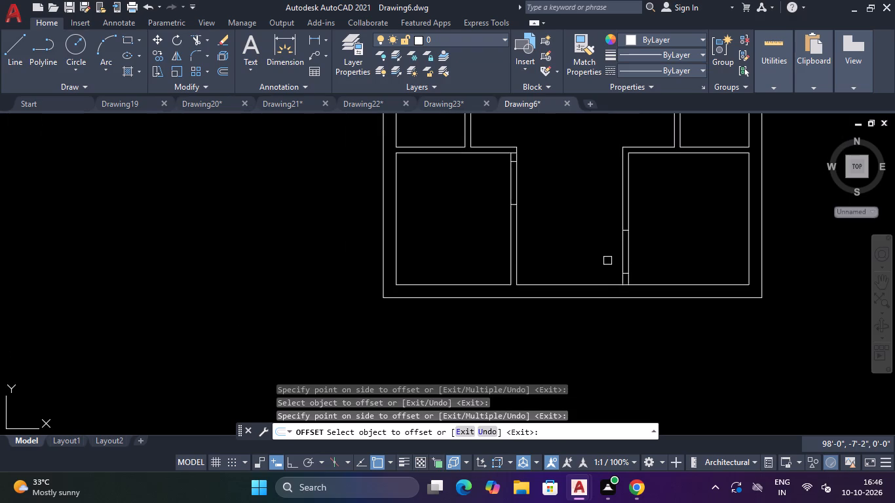
pyautogui.press('Escape')
# Draw a short vertical line across the bottom outer wall, in line with the right face of the bottom-left room's right partition.
pyautogui.write('L')
pyautogui.press('space')
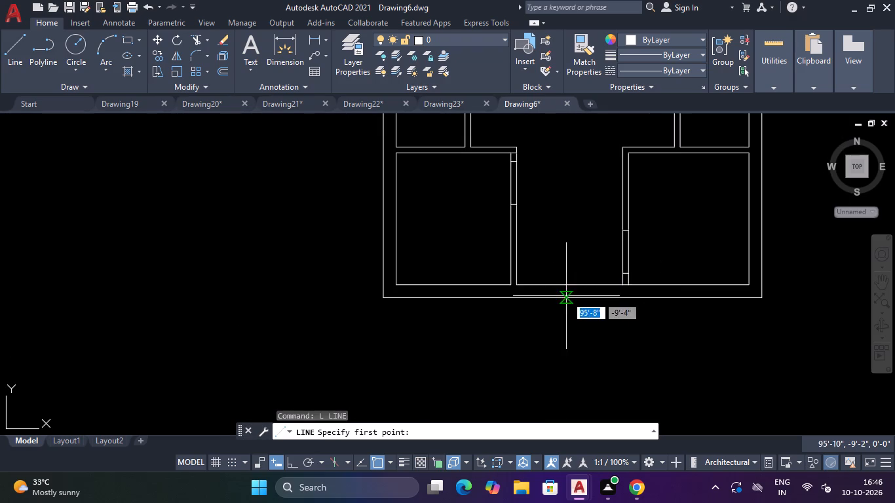
pyautogui.scroll(2, 562, 292)
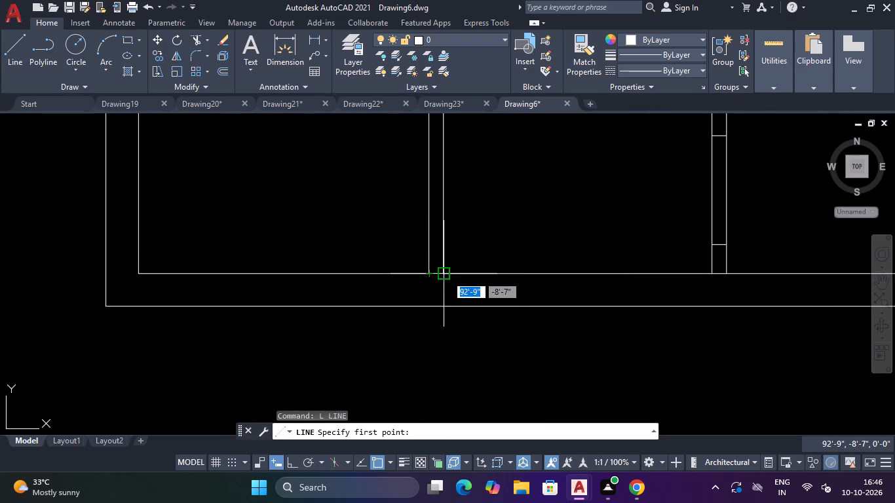
pyautogui.click(444, 274)
pyautogui.click(443, 305)
pyautogui.press('Escape')
pyautogui.press('Escape')
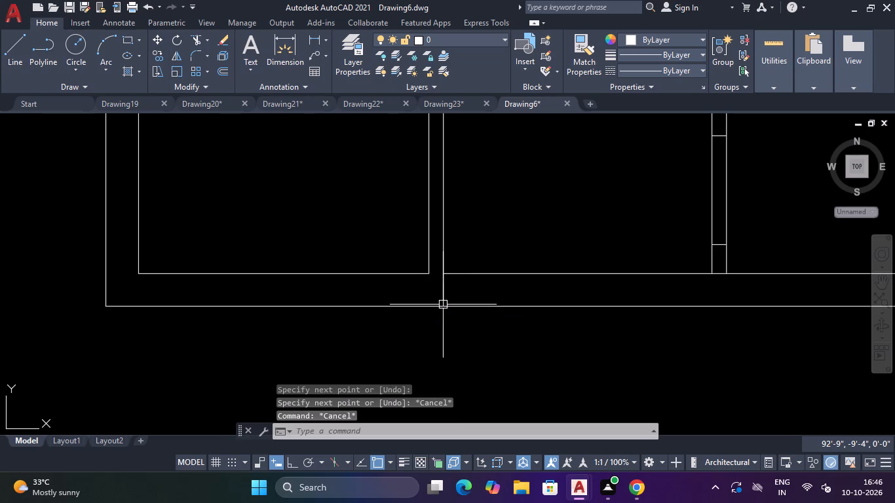
# Offset the short vertical line in the bottom outer wall 1' to the right.
pyautogui.write('O')
pyautogui.press('space')
pyautogui.write("1'")
pyautogui.press('Return')
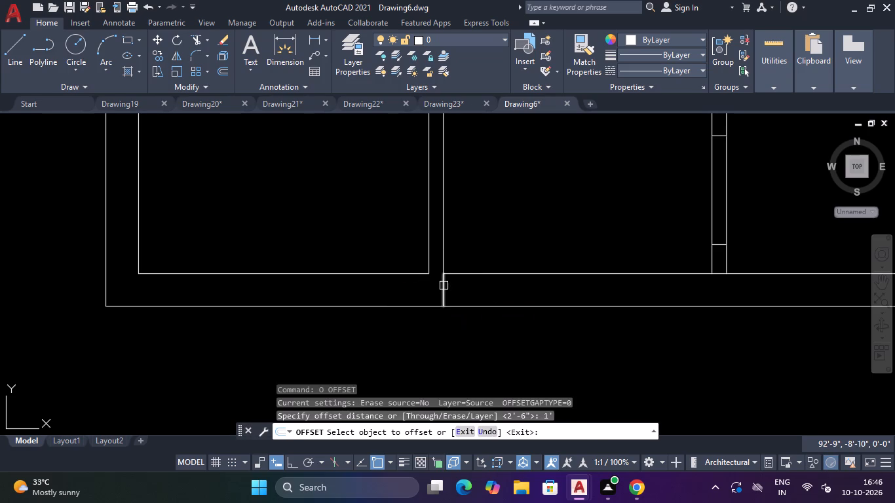
pyautogui.click(446, 286)
pyautogui.click(476, 291)
pyautogui.press('Escape')
pyautogui.press('Escape')
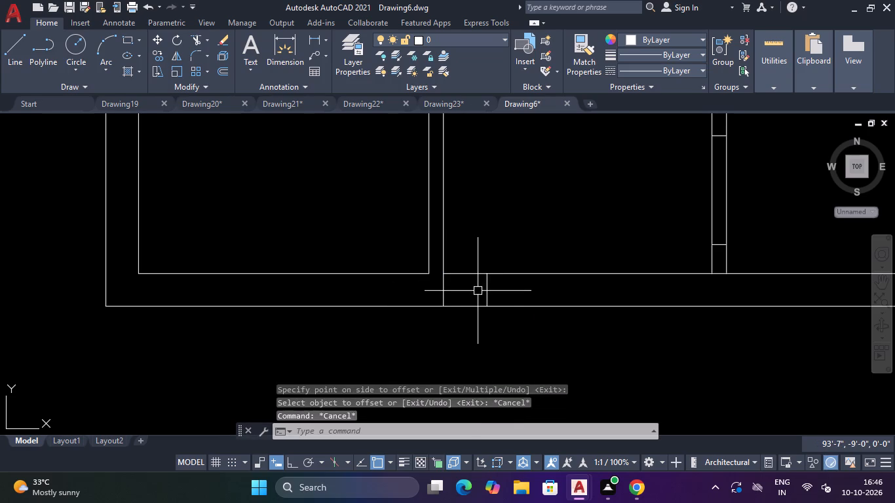
# Offset the second short line in the bottom outer wall 2'6" to the right to mark the entrance's other end.
pyautogui.write('O')
pyautogui.press('space')
pyautogui.write("2'")
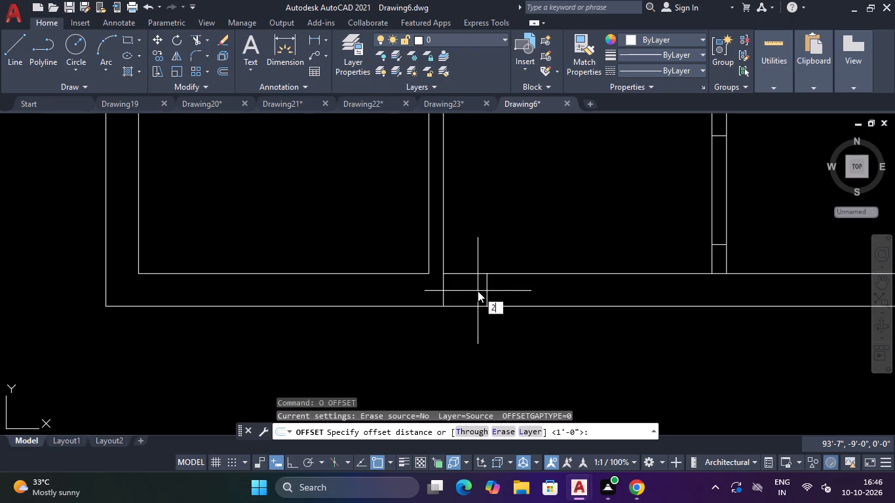
pyautogui.write('6"')
pyautogui.press('Return')
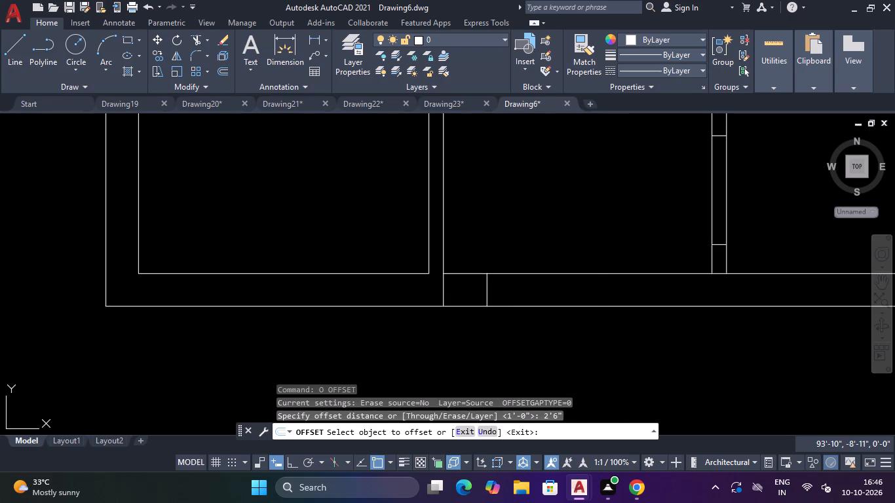
pyautogui.click(489, 289)
pyautogui.click(514, 289)
pyautogui.press('Escape')
pyautogui.press('Escape')
# Trim the bottom outer wall between the two entrance marks and remove the short construction line at the partition.
pyautogui.write('TR')
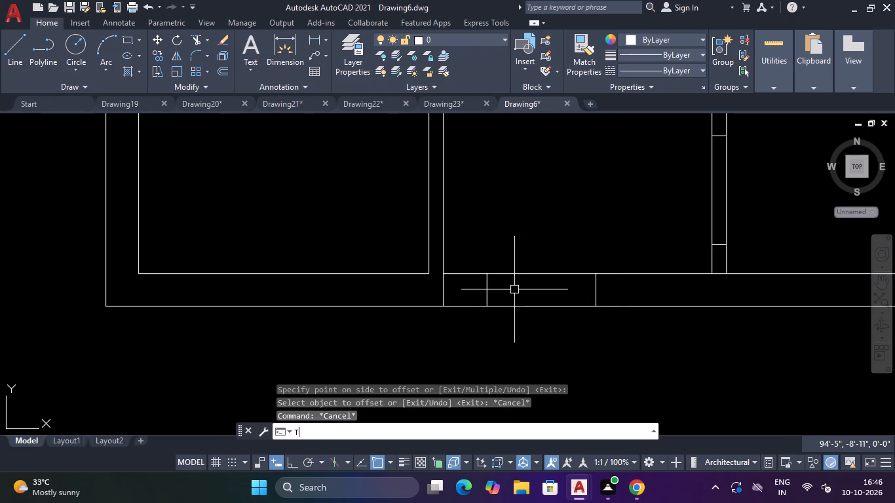
pyautogui.press('space')
pyautogui.moveTo(531, 230); pyautogui.dragTo(531, 244)
pyautogui.click(531, 400)
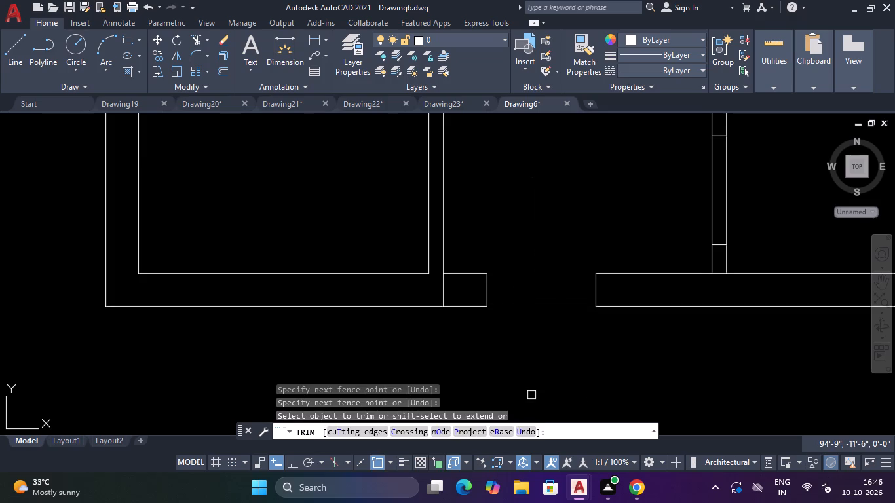
pyautogui.click(463, 291)
pyautogui.click(432, 298)
pyautogui.scroll(-2, 499, 281)
pyautogui.scroll(3, 501, 283)
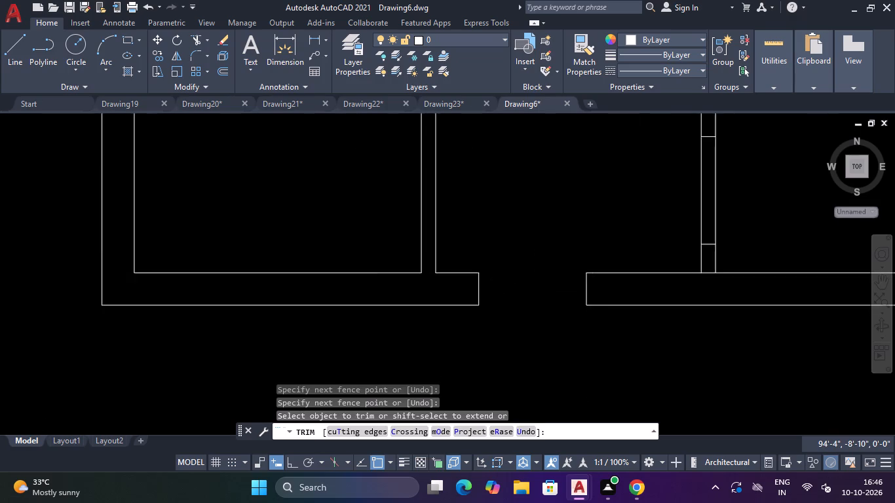
pyautogui.press('Escape')
pyautogui.press('Escape')
# Offset the entrance's left end line 3' to the right to mark a wider opening.
pyautogui.write('O')
pyautogui.press('space')
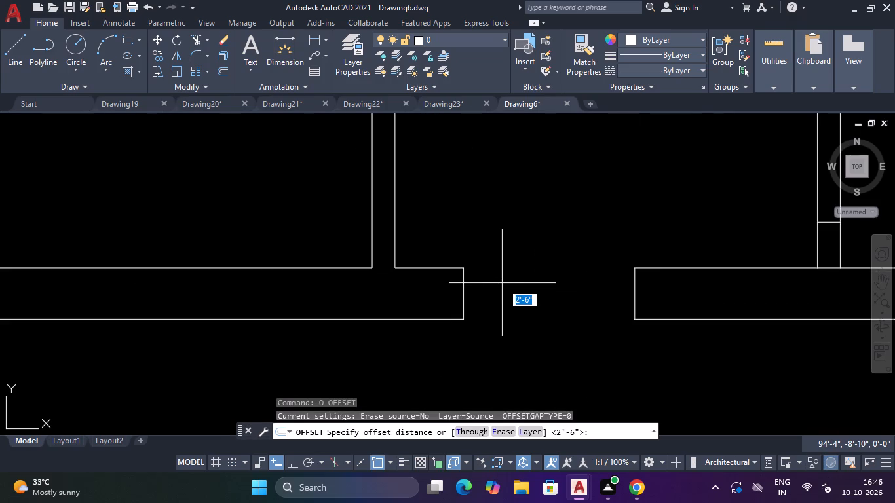
pyautogui.write("3'")
pyautogui.press('Return')
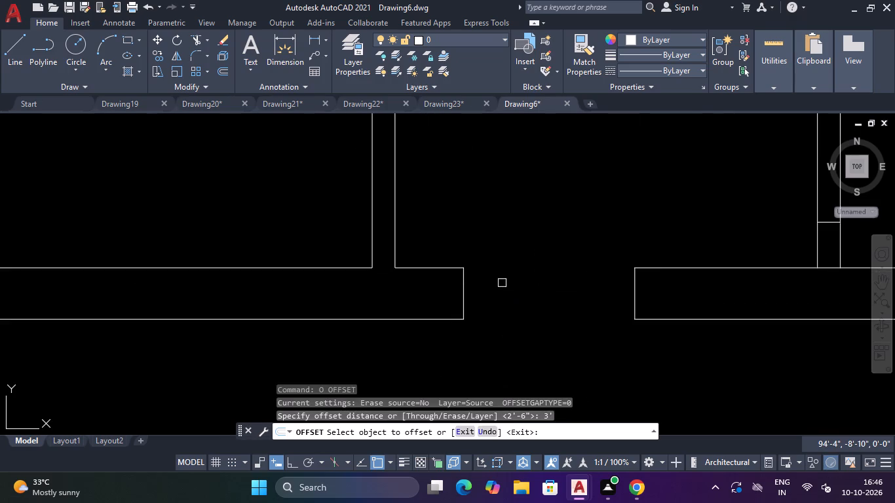
pyautogui.click(464, 289)
pyautogui.click(541, 298)
pyautogui.press('Escape')
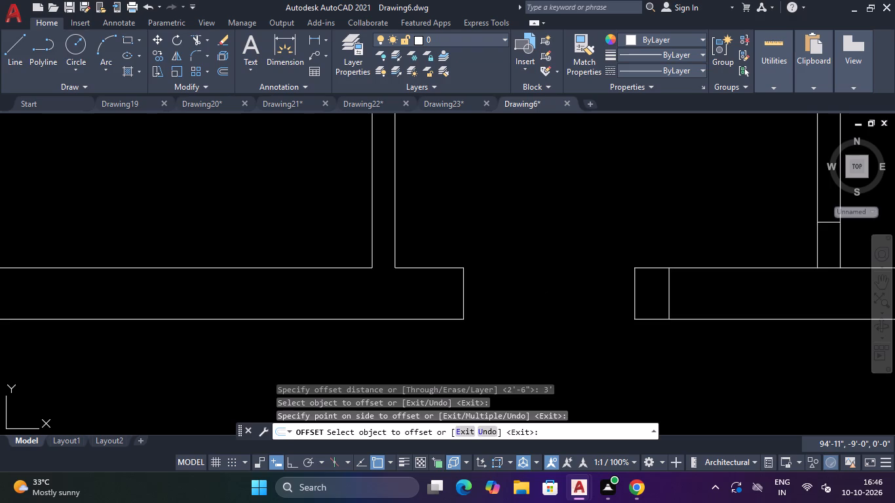
pyautogui.press('Escape')
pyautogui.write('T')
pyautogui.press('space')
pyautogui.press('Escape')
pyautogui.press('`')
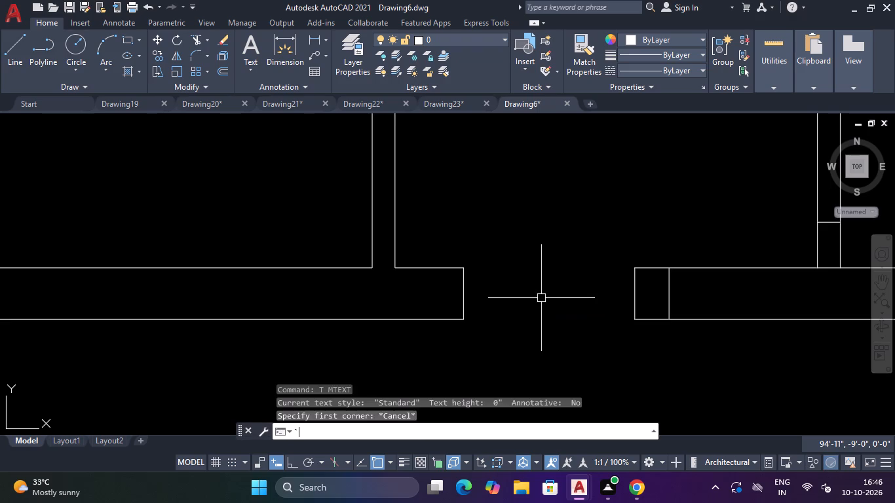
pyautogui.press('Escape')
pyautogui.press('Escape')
# Trim the bottom outer wall back to the 3' mark, removing the old right end line and both wall faces beside it.
pyautogui.write('TR')
pyautogui.press('space')
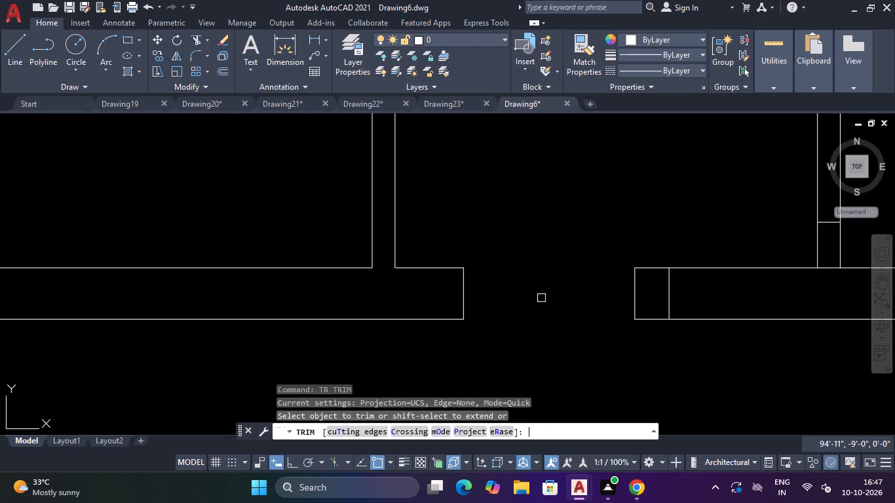
pyautogui.scroll(3, 580, 281)
pyautogui.scroll(-4, 698, 236)
pyautogui.scroll(2, 727, 221)
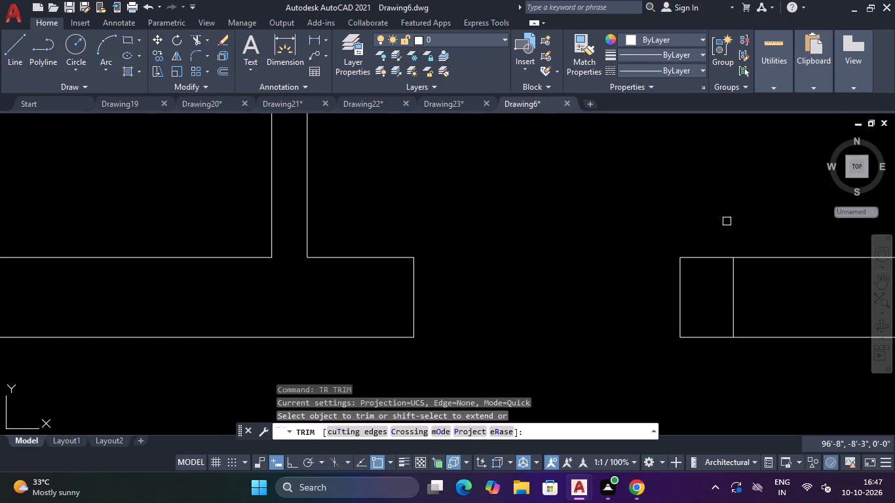
pyautogui.click(721, 227)
pyautogui.click(669, 324)
pyautogui.click(669, 276)
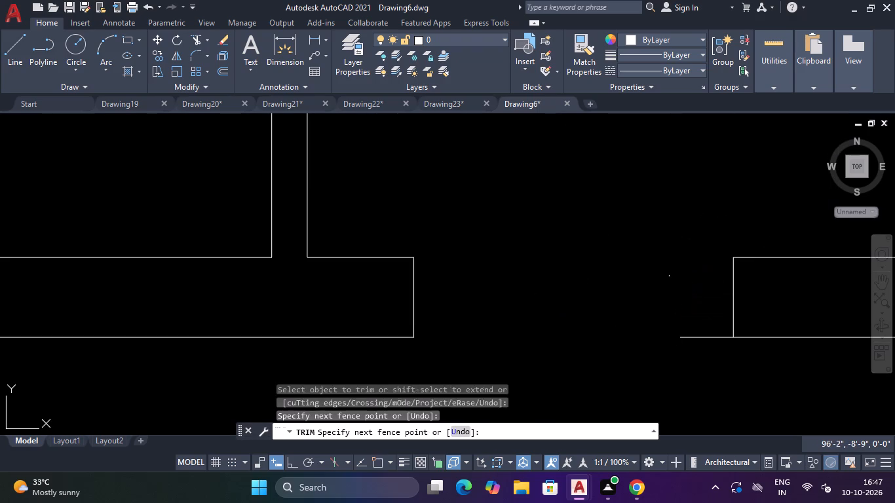
pyautogui.click(701, 347)
# Trim the bottom-left room's right partition between its opening marks and clear the line across its top junction.
pyautogui.scroll(-3, 702, 340)
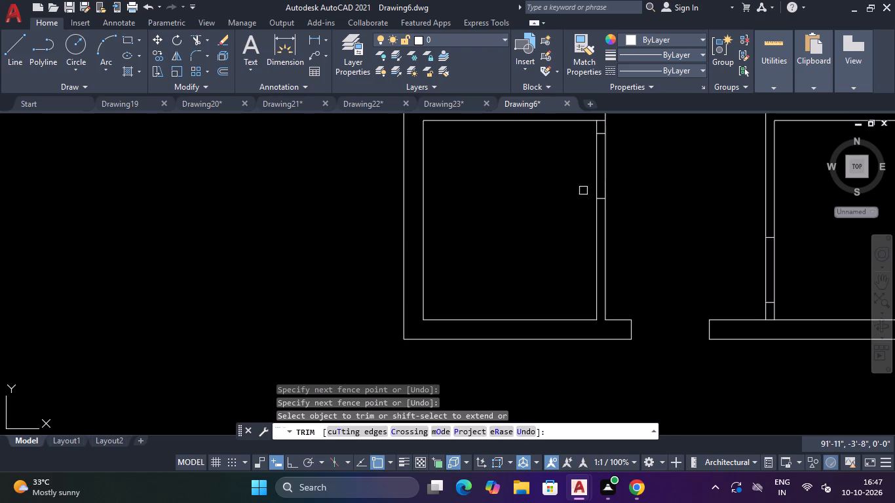
pyautogui.scroll(1, 586, 176)
pyautogui.scroll(-3, 586, 176)
pyautogui.scroll(2, 592, 174)
pyautogui.click(615, 156)
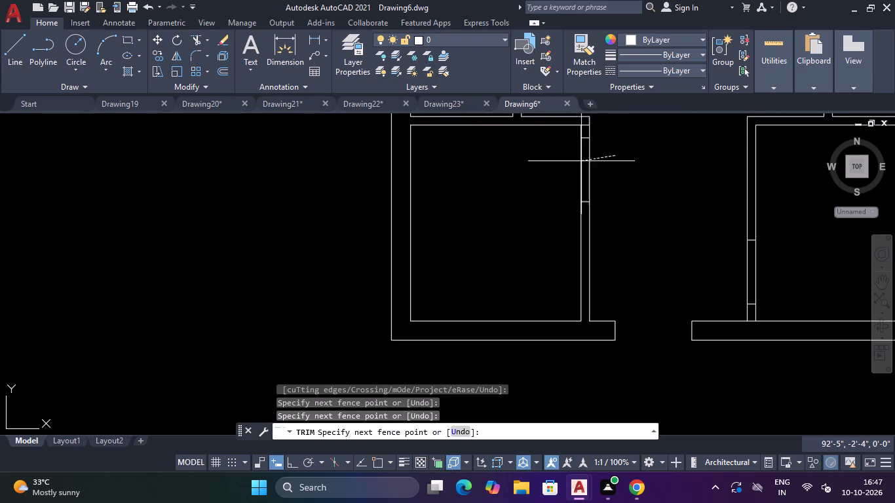
pyautogui.click(581, 161)
pyautogui.scroll(-3, 554, 128)
pyautogui.scroll(3, 552, 128)
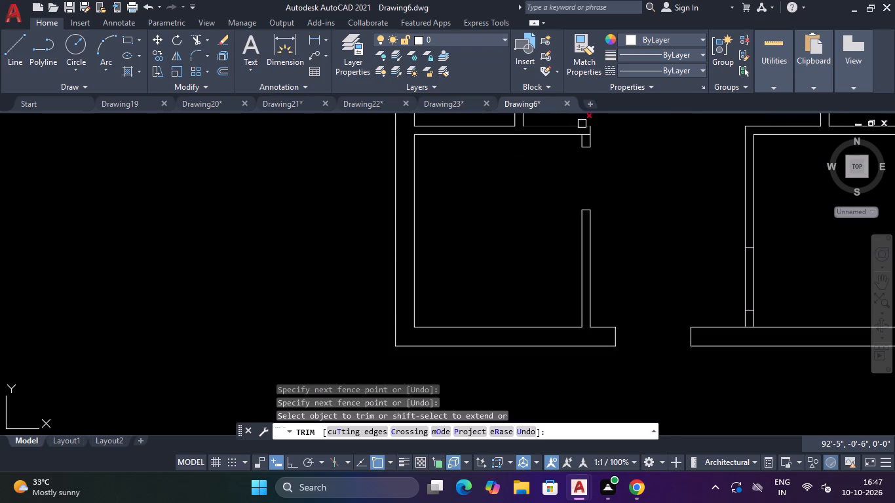
pyautogui.scroll(3, 583, 129)
pyautogui.click(585, 141)
pyautogui.click(585, 159)
# Trim the middle-left room's right partition between its opening marks and clear the line across its top junction.
pyautogui.scroll(-4, 585, 159)
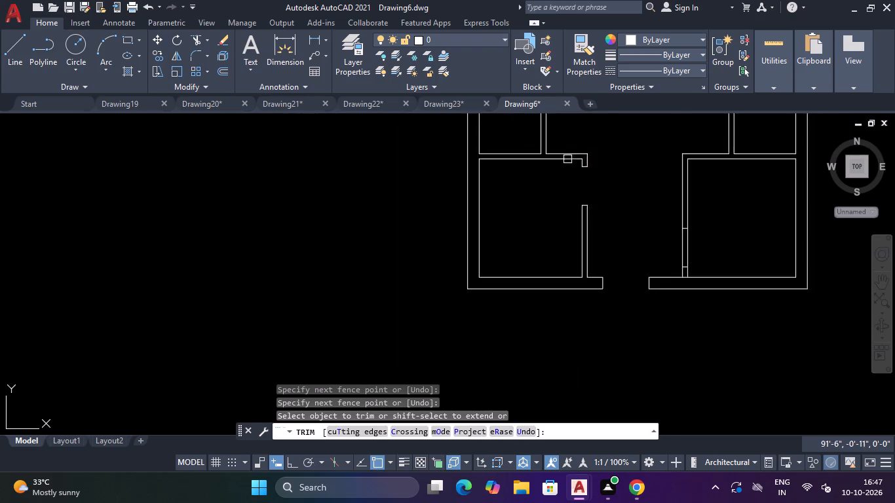
pyautogui.scroll(-3, 564, 155)
pyautogui.scroll(4, 560, 119)
pyautogui.scroll(2, 548, 224)
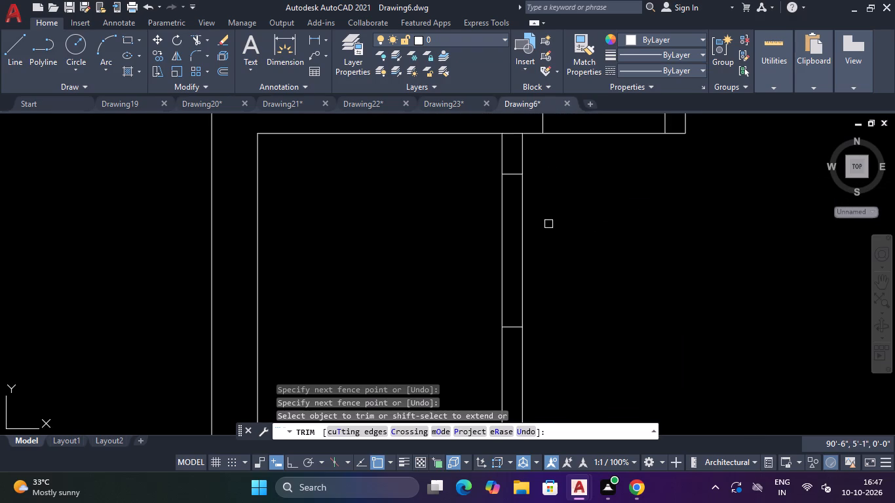
pyautogui.click(548, 224)
pyautogui.click(400, 255)
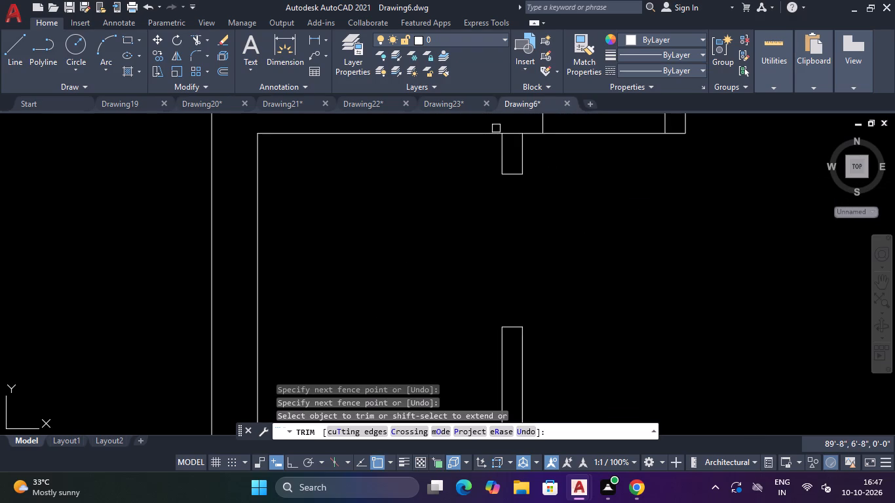
pyautogui.click(510, 128)
pyautogui.click(510, 138)
# Trim the lower partitions of the top-left and top-right rooms at their marked door openings.
pyautogui.scroll(-1, 519, 149)
pyautogui.scroll(2, 545, 166)
pyautogui.scroll(-4, 556, 172)
pyautogui.click(558, 172)
pyautogui.click(560, 143)
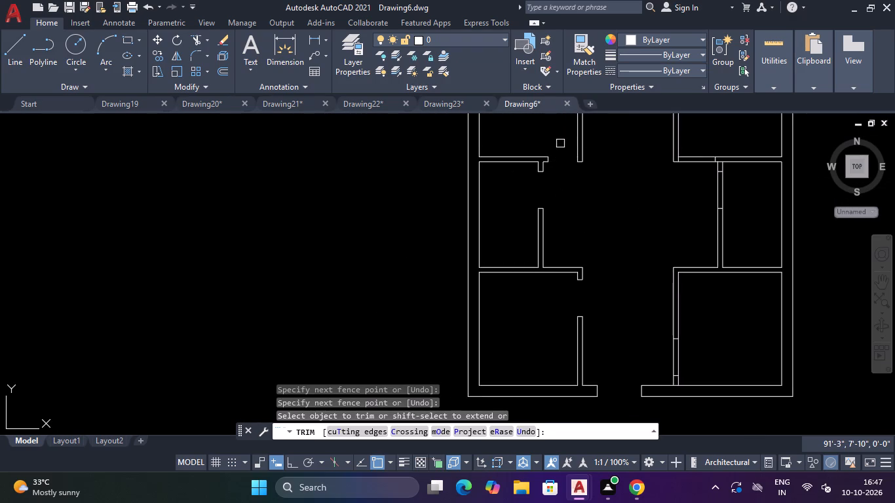
pyautogui.click(704, 179)
pyautogui.click(695, 130)
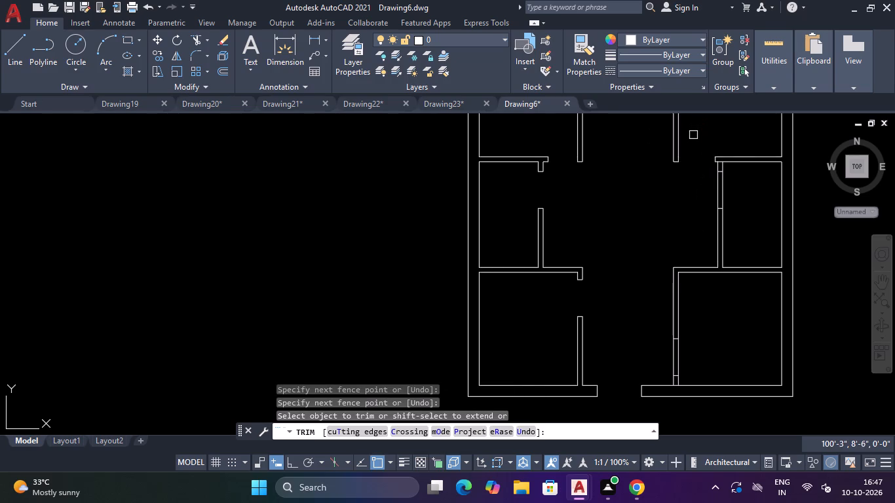
# Trim the middle-right room's left partition between its opening marks and clear the line across its top junction.
pyautogui.scroll(1, 707, 176)
pyautogui.click(707, 187)
pyautogui.click(757, 187)
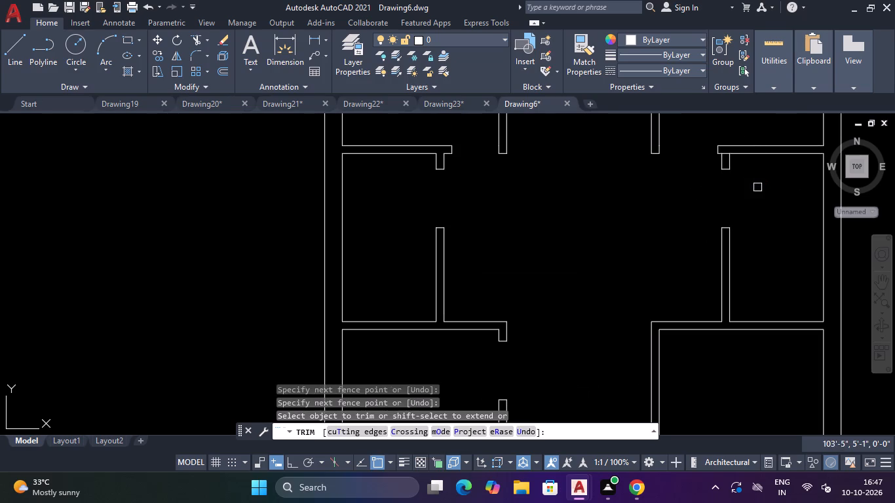
pyautogui.scroll(3, 729, 141)
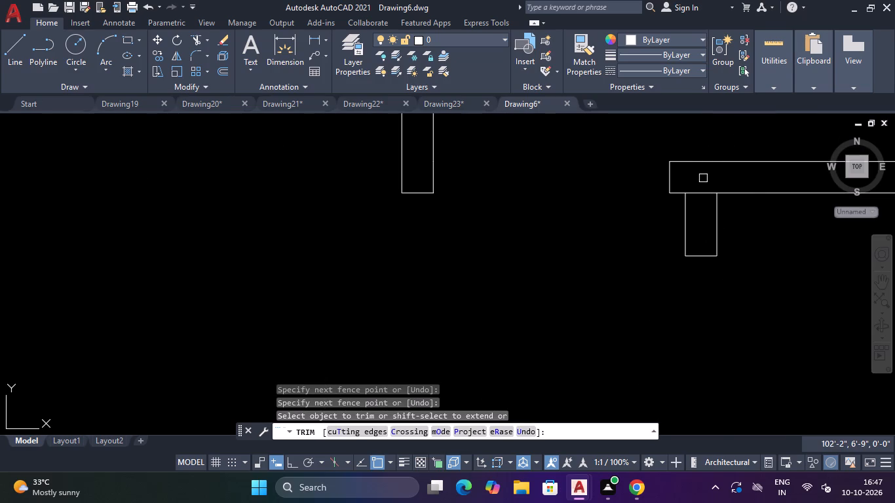
pyautogui.click(703, 178)
pyautogui.click(698, 206)
# Trim the bottom-right room's left partition between its opening marks.
pyautogui.scroll(-5, 699, 206)
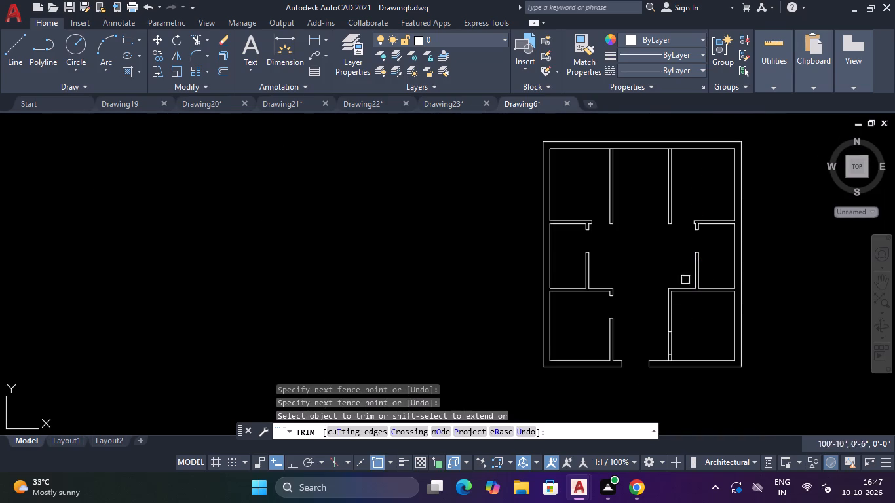
pyautogui.scroll(3, 665, 369)
pyautogui.click(734, 231)
pyautogui.click(644, 258)
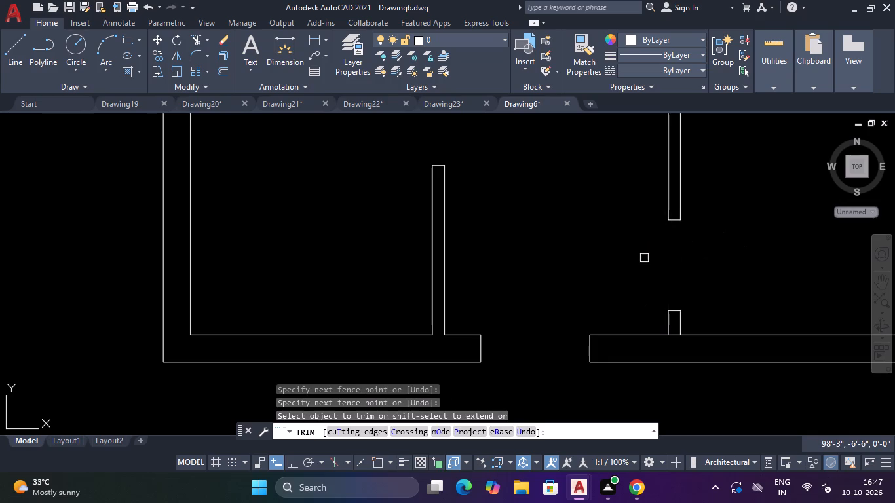
pyautogui.scroll(-3, 644, 258)
pyautogui.press('Escape')
pyautogui.press('Escape')
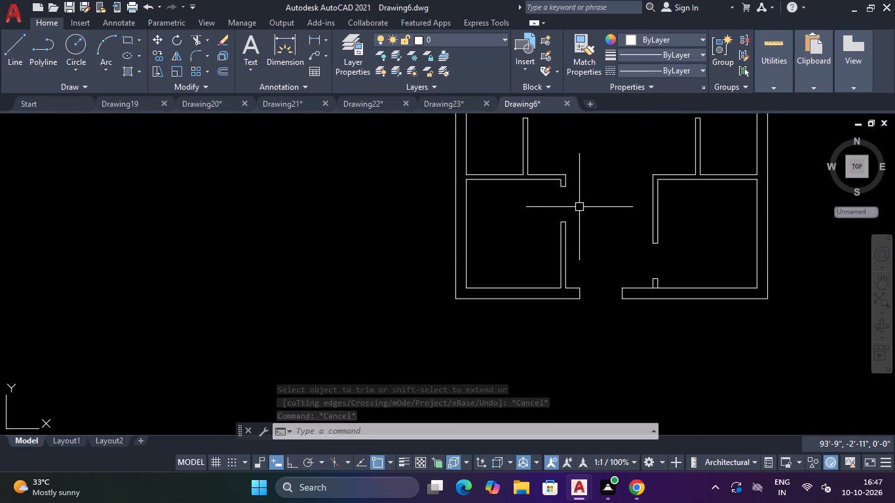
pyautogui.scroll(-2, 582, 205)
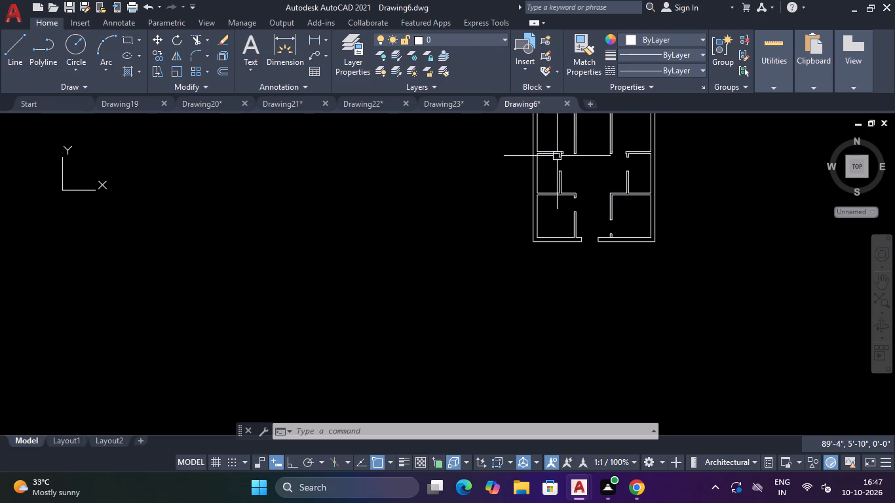
# Inspect the trimmed door openings and partition junctions across the floor plan.
pyautogui.scroll(-3, 559, 152)
pyautogui.scroll(3, 579, 132)
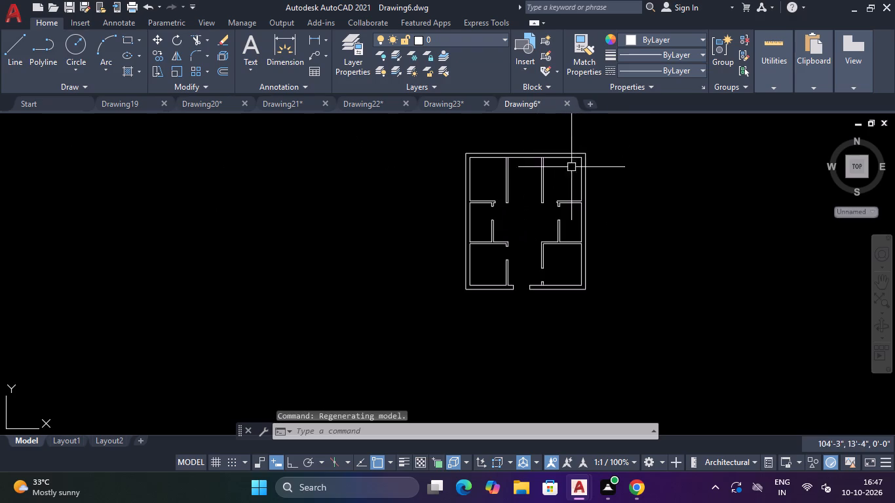
pyautogui.scroll(2, 543, 198)
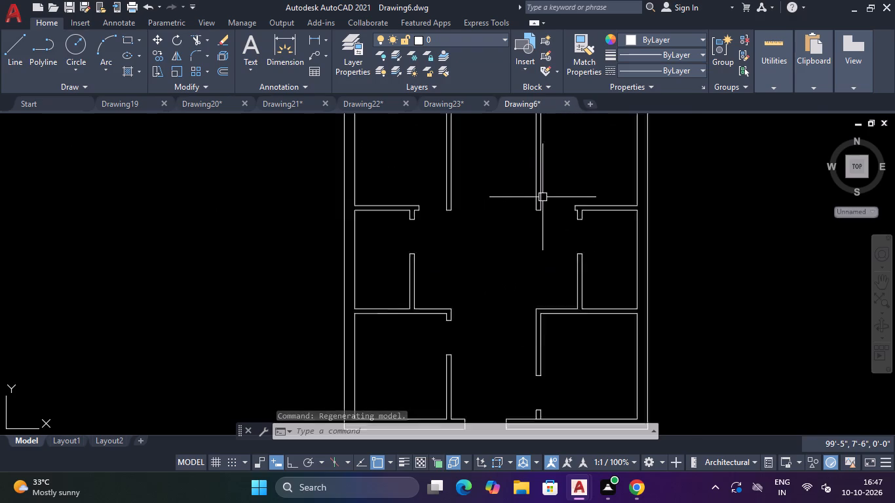
pyautogui.scroll(2, 543, 197)
pyautogui.press('Escape')
pyautogui.press('Escape')
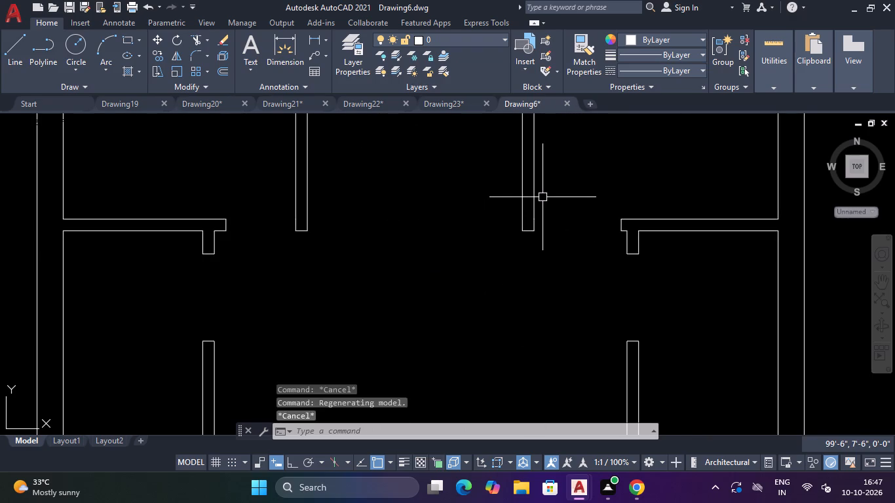
pyautogui.press('Escape')
pyautogui.scroll(-3, 541, 198)
pyautogui.scroll(-4, 620, 181)
pyautogui.scroll(3, 651, 176)
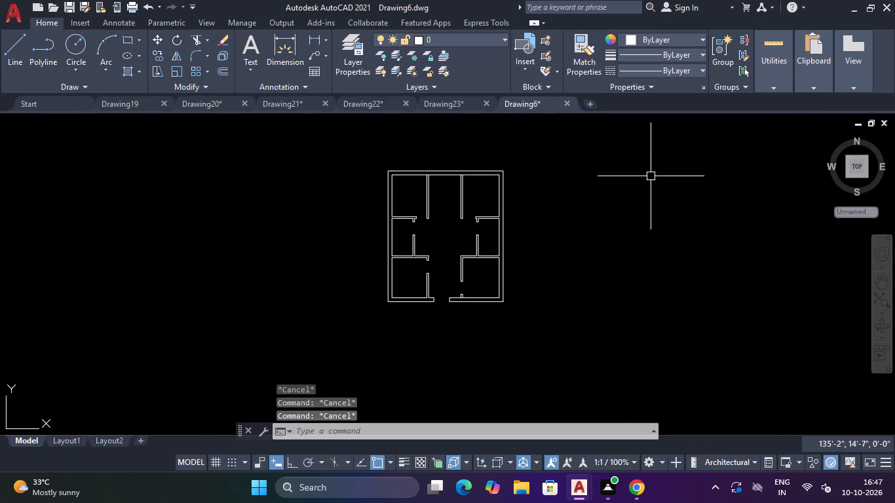
# Draw a 4' by 9" rectangle in the empty space to the right of the floor plan.
pyautogui.press('Escape')
pyautogui.press('Escape')
pyautogui.write('REC')
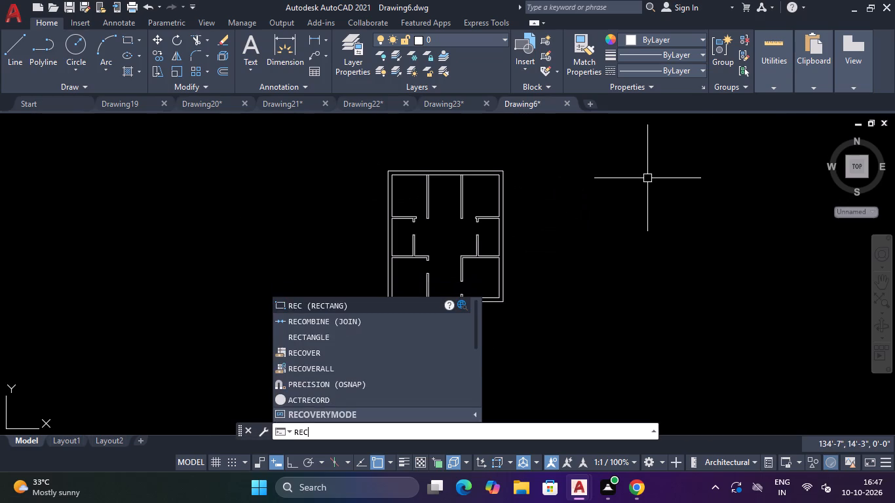
pyautogui.press('space')
pyautogui.click(554, 196)
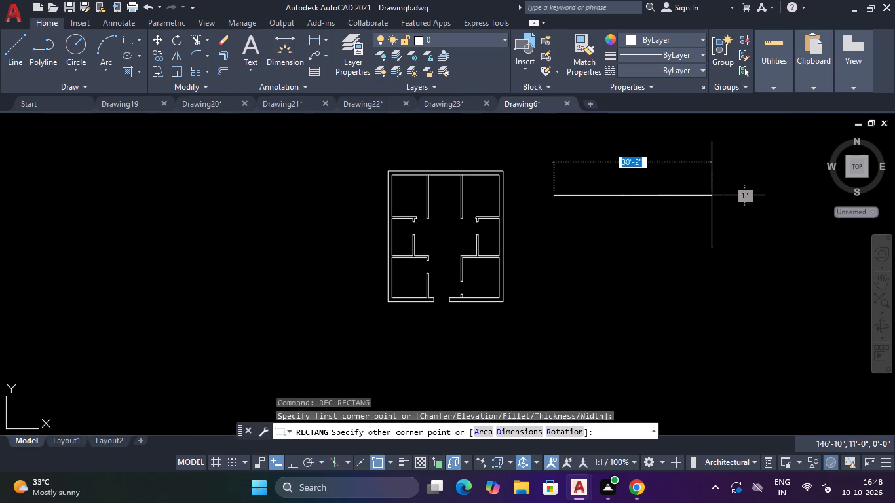
pyautogui.write("4'")
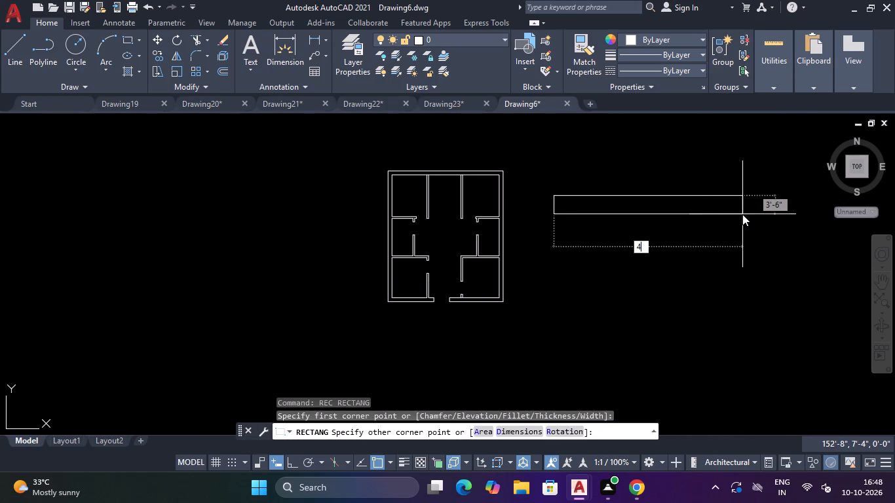
pyautogui.press('Tab')
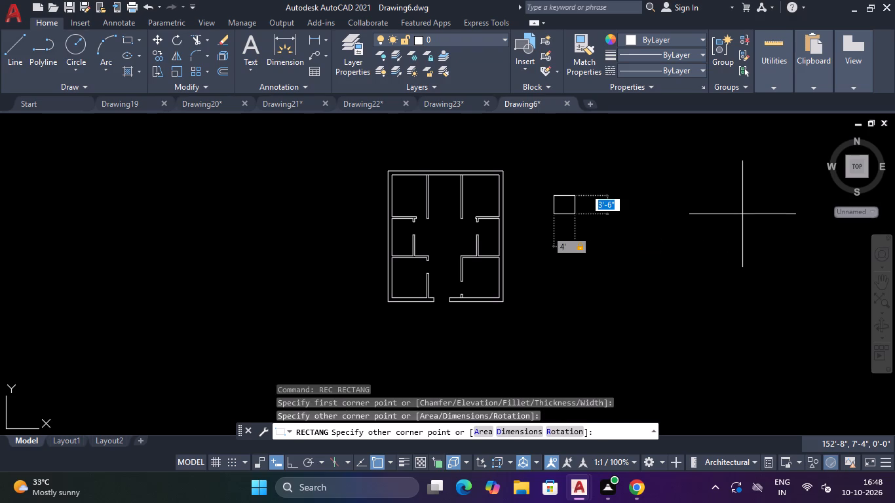
pyautogui.write('9"')
pyautogui.press('Return')
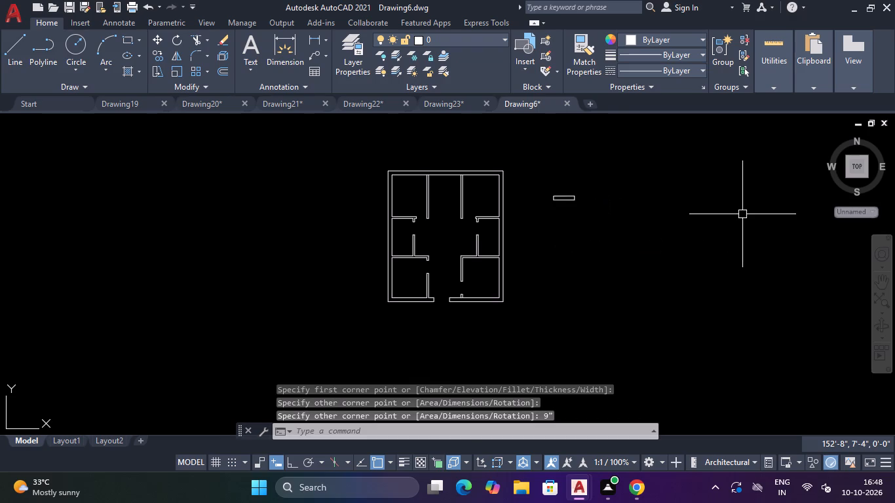
# Draw a 2' by 9" rectangle to the right of the 4' rectangle.
pyautogui.write('REC')
pyautogui.press('space')
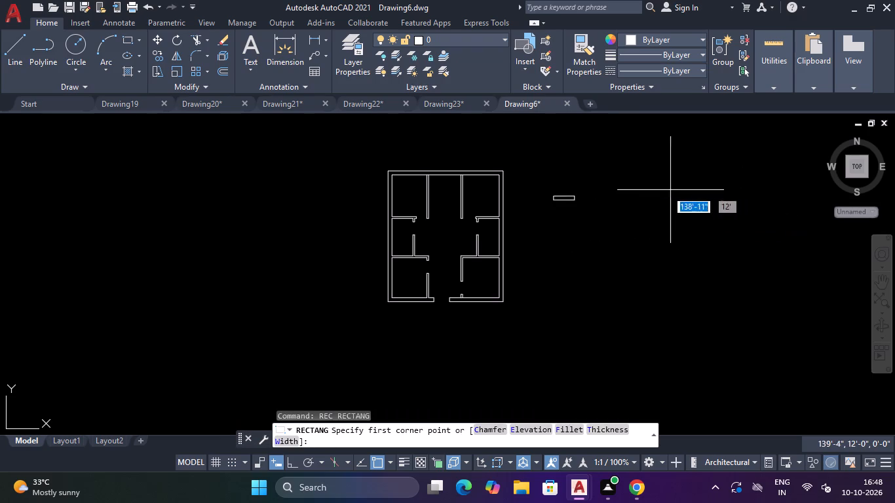
pyautogui.click(626, 193)
pyautogui.write("2'")
pyautogui.press('Tab')
pyautogui.write('9"')
pyautogui.press('Return')
pyautogui.press('Escape')
# Explode the 4' by 9" rectangle into separate lines.
pyautogui.scroll(2, 564, 201)
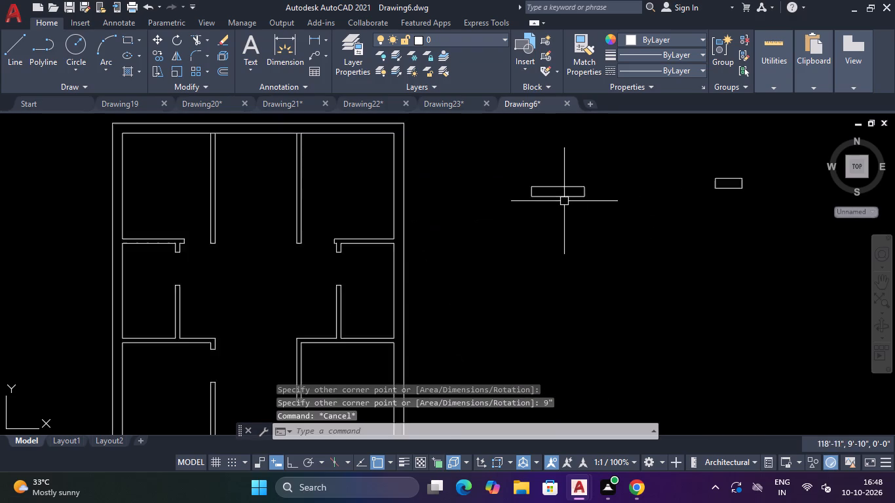
pyautogui.scroll(1, 564, 201)
pyautogui.click(584, 155)
pyautogui.click(548, 188)
pyautogui.write('EXP')
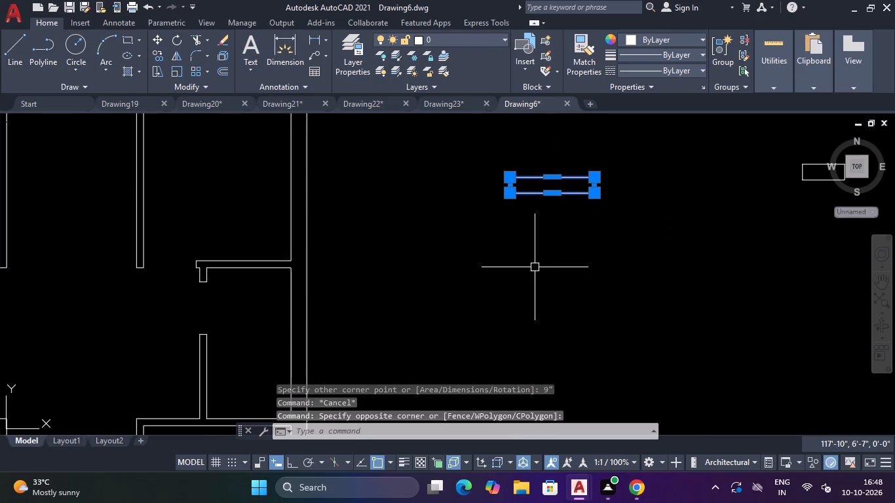
pyautogui.write('EX')
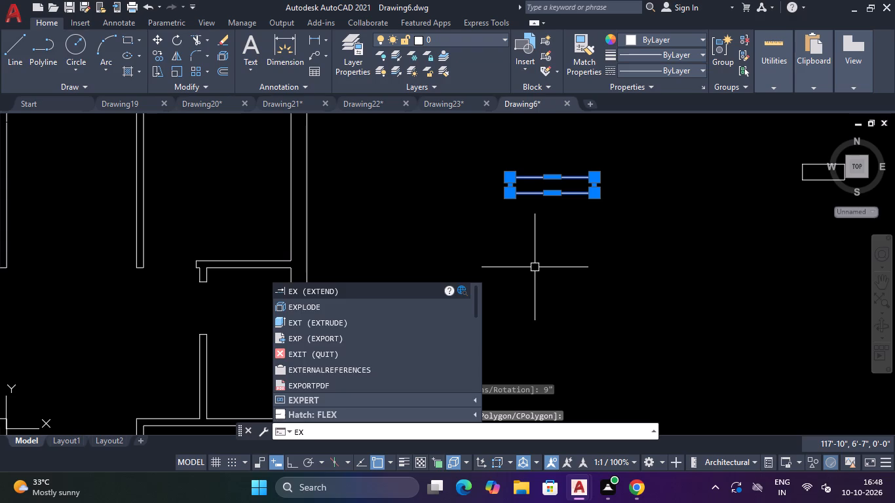
pyautogui.press('Down')
pyautogui.press('Return')
# Explode the 2' by 9" rectangle into separate lines.
pyautogui.scroll(-3, 704, 212)
pyautogui.scroll(2, 719, 188)
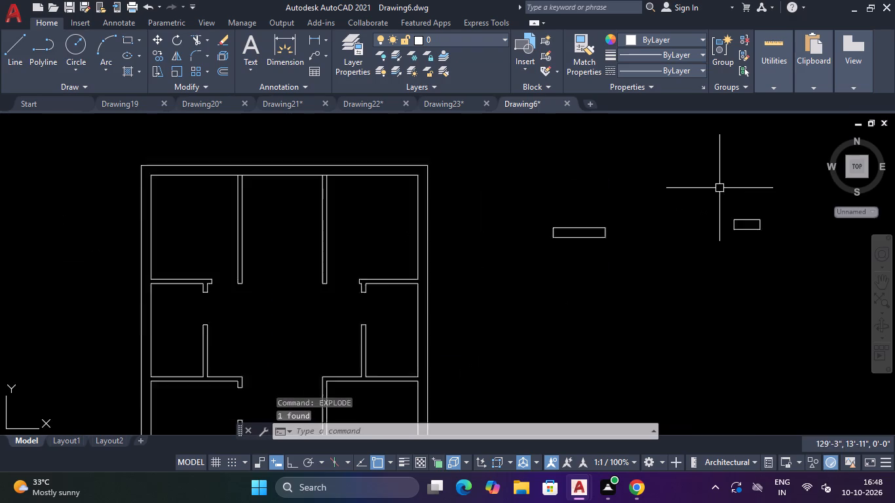
pyautogui.scroll(1, 719, 188)
pyautogui.click(748, 199)
pyautogui.click(752, 251)
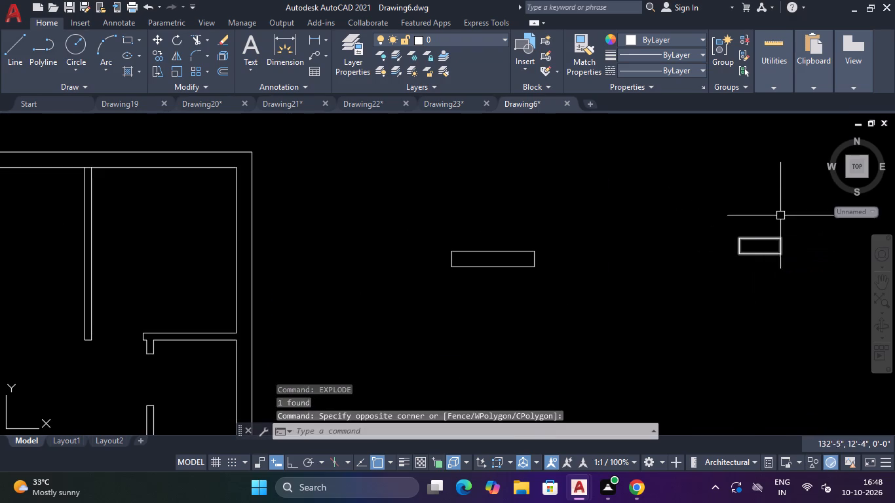
pyautogui.click(774, 223)
pyautogui.click(742, 253)
pyautogui.write('EXP')
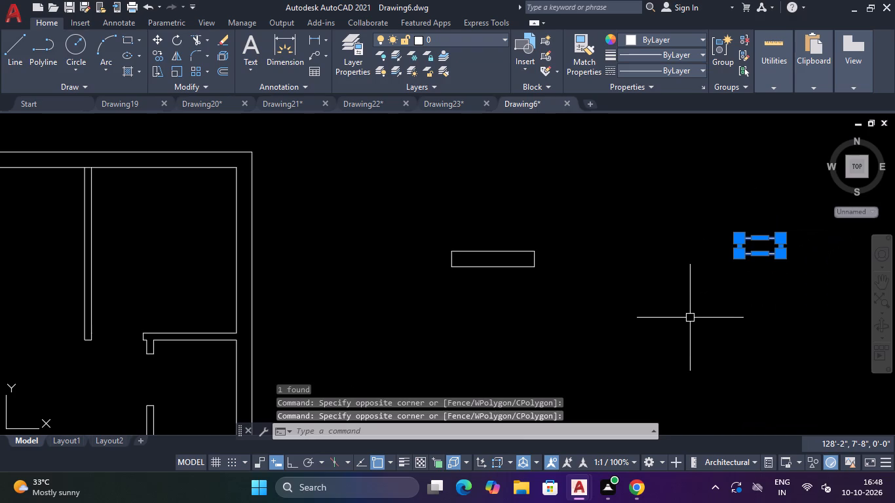
pyautogui.write('EXP')
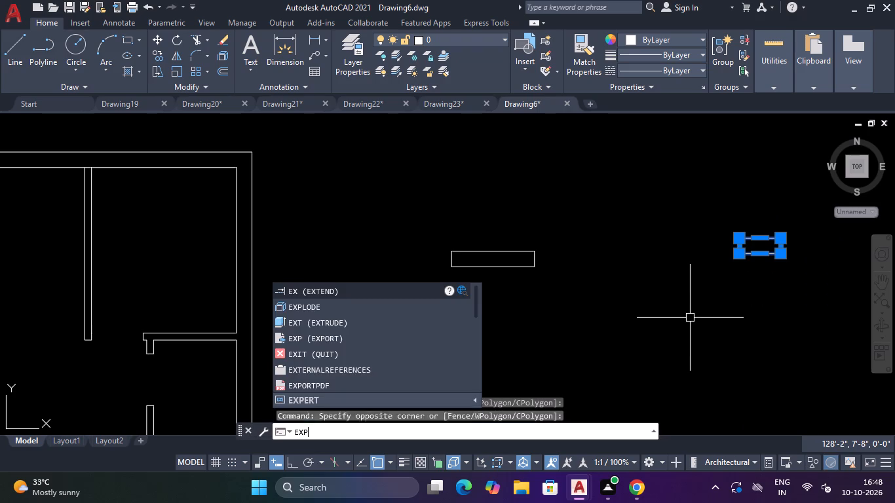
pyautogui.press('Down')
pyautogui.press('Return')
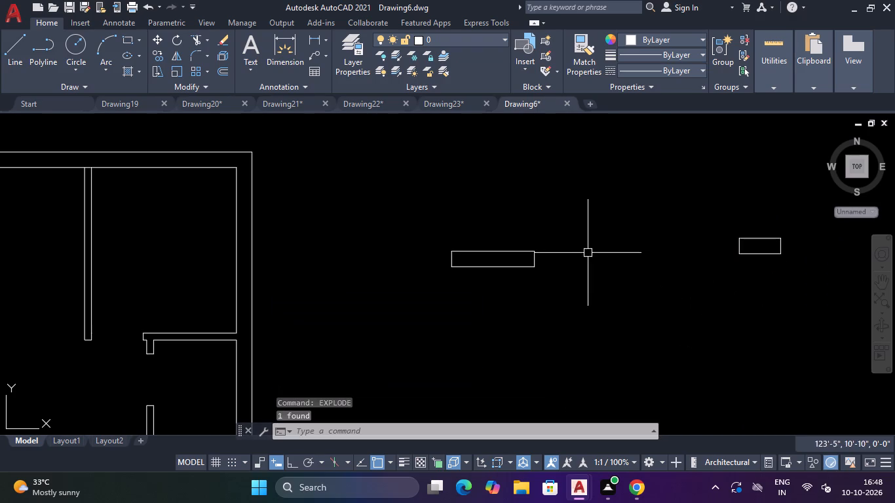
# Draw a horizontal centre line between the midpoints of the 4' rectangle's short sides.
pyautogui.write('L')
pyautogui.press('space')
pyautogui.scroll(2, 468, 258)
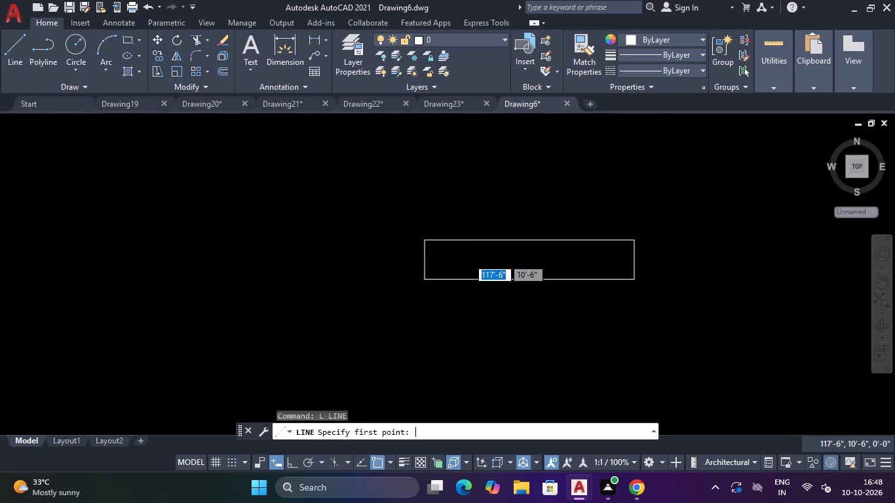
pyautogui.scroll(1, 468, 258)
pyautogui.click(400, 258)
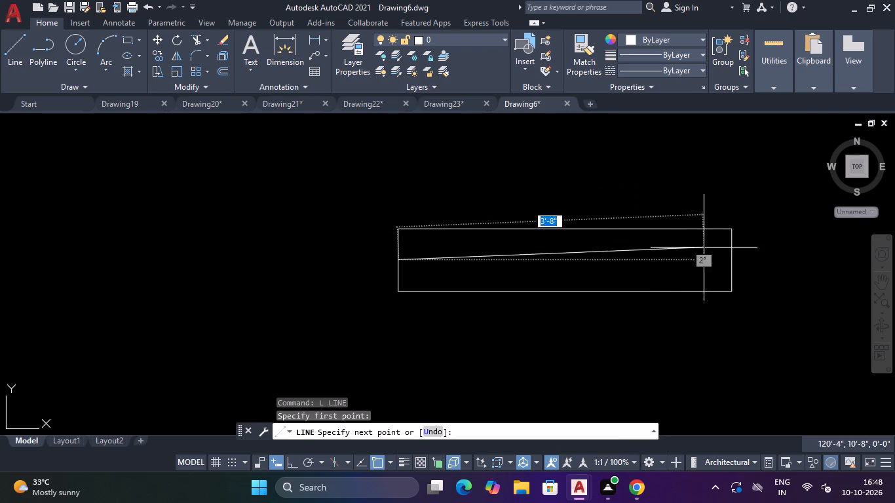
pyautogui.click(734, 265)
pyautogui.press('Escape')
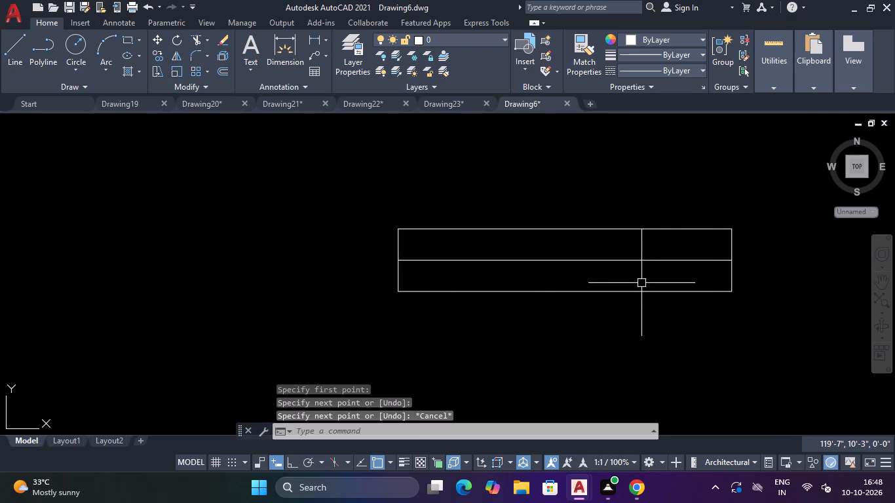
# Offset the 4' rectangle's centre line 1" both above and below.
pyautogui.write('O')
pyautogui.press('space')
pyautogui.write('1"')
pyautogui.press('Return')
pyautogui.click(632, 261)
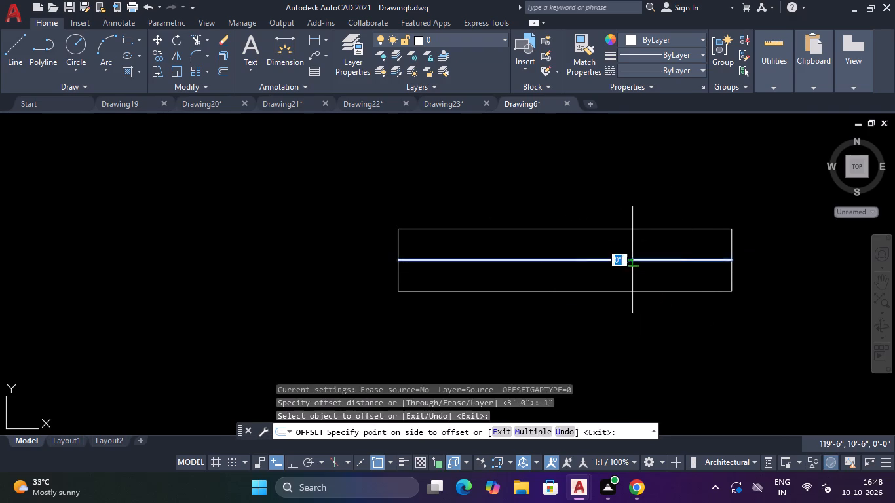
pyautogui.click(632, 241)
pyautogui.click(630, 263)
pyautogui.click(630, 277)
pyautogui.press('Escape')
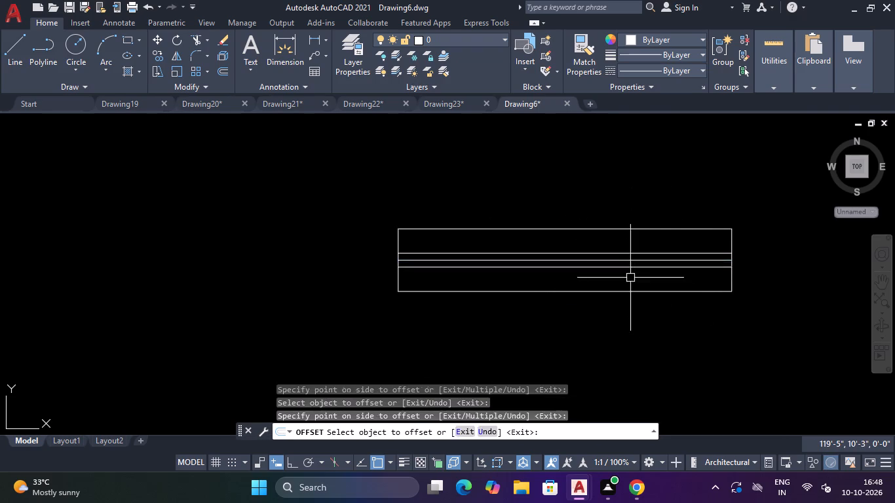
# Draw a horizontal centre line between the midpoints of the 2' rectangle's short sides.
pyautogui.scroll(-7, 774, 258)
pyautogui.scroll(6, 805, 256)
pyautogui.scroll(-4, 821, 270)
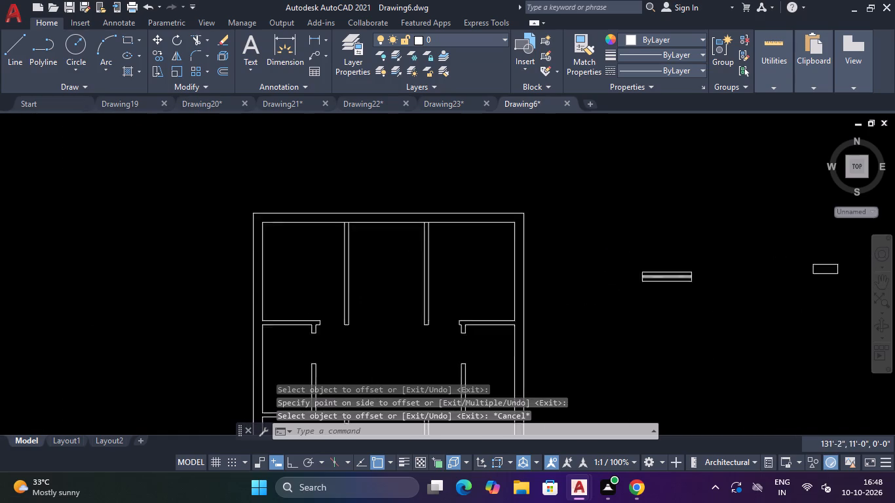
pyautogui.scroll(4, 831, 269)
pyautogui.press('Escape')
pyautogui.press('Escape')
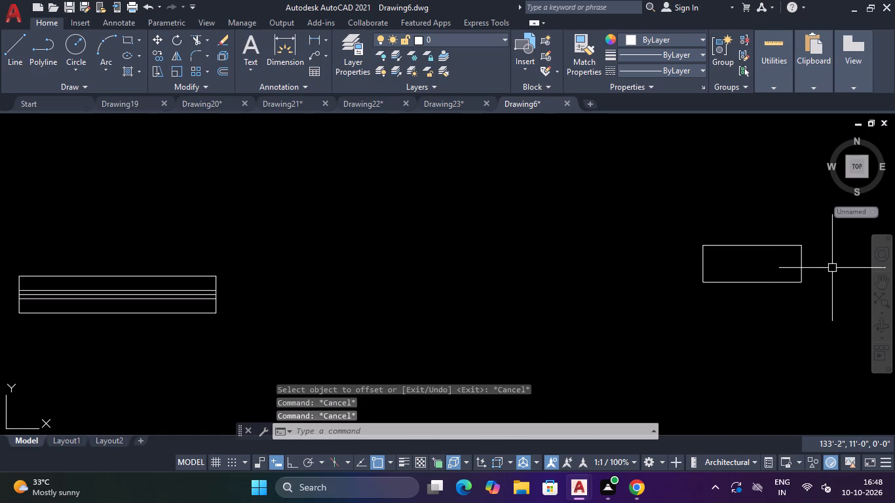
pyautogui.write('L')
pyautogui.press('space')
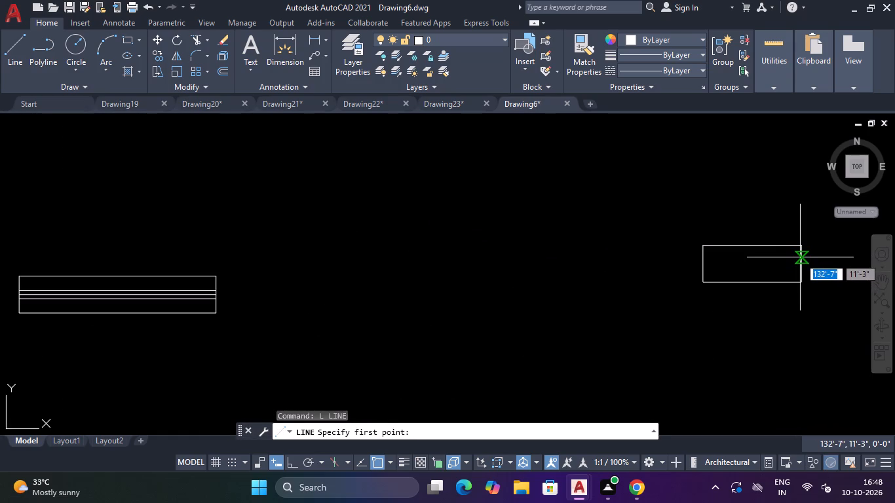
pyautogui.click(801, 263)
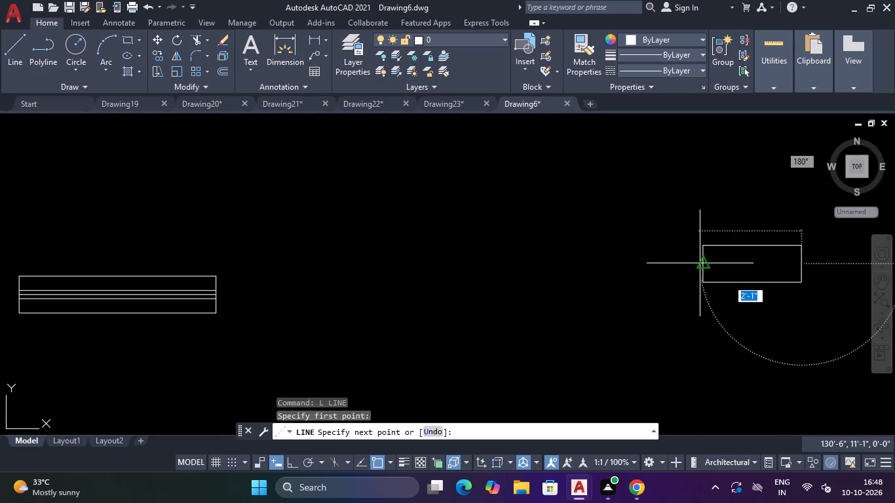
pyautogui.click(703, 259)
pyautogui.press('Escape')
# Offset the 2' rectangle's centre line 1" both above and below.
pyautogui.write('O')
pyautogui.press('space')
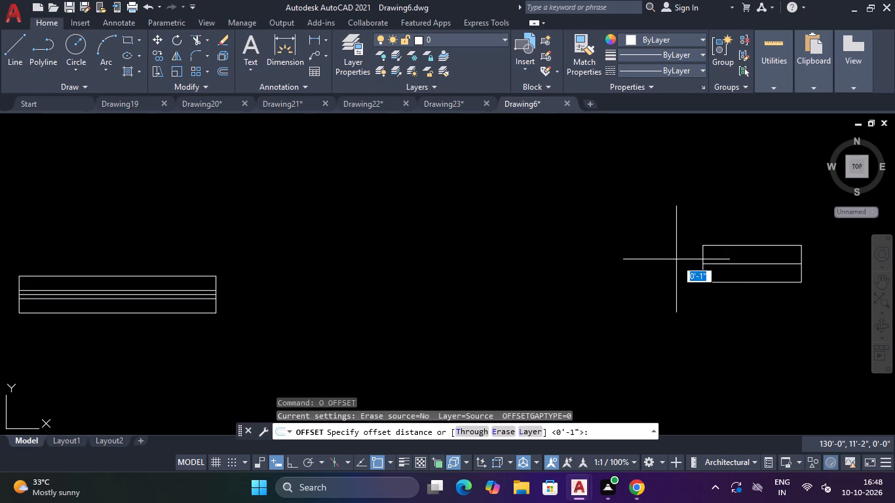
pyautogui.press('Return')
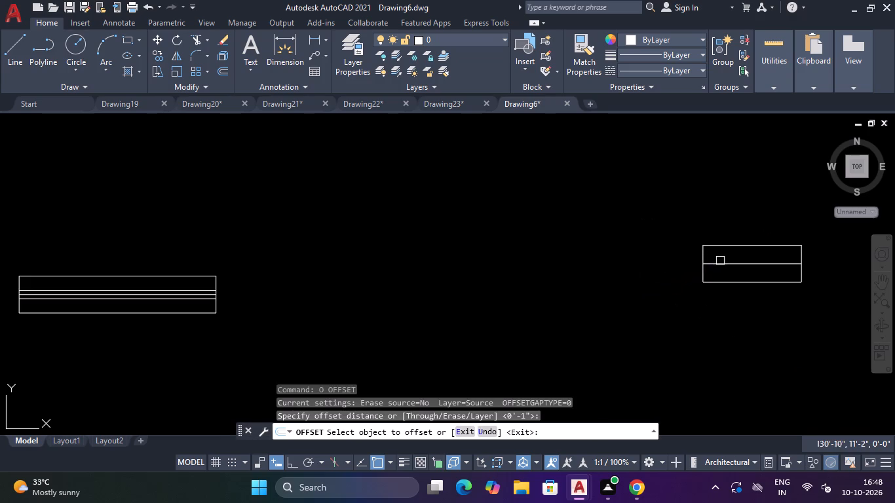
pyautogui.scroll(3, 724, 261)
pyautogui.click(726, 265)
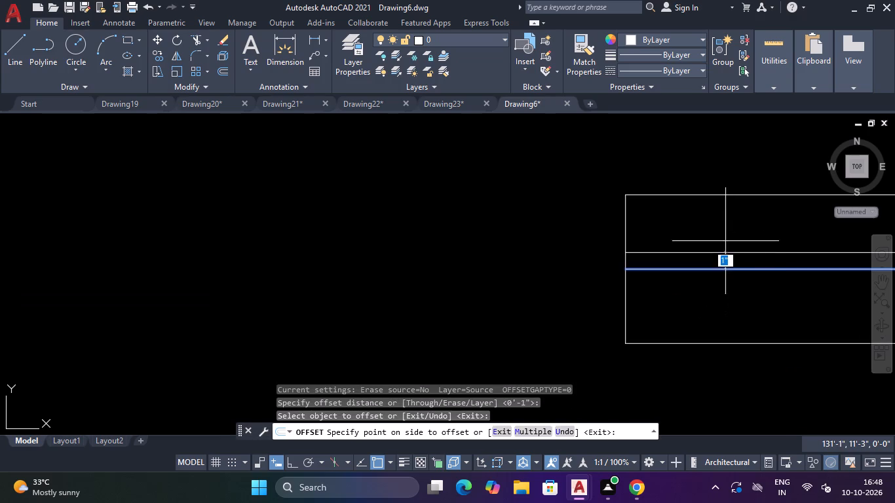
pyautogui.click(725, 241)
pyautogui.click(725, 267)
pyautogui.click(721, 304)
pyautogui.press('Escape')
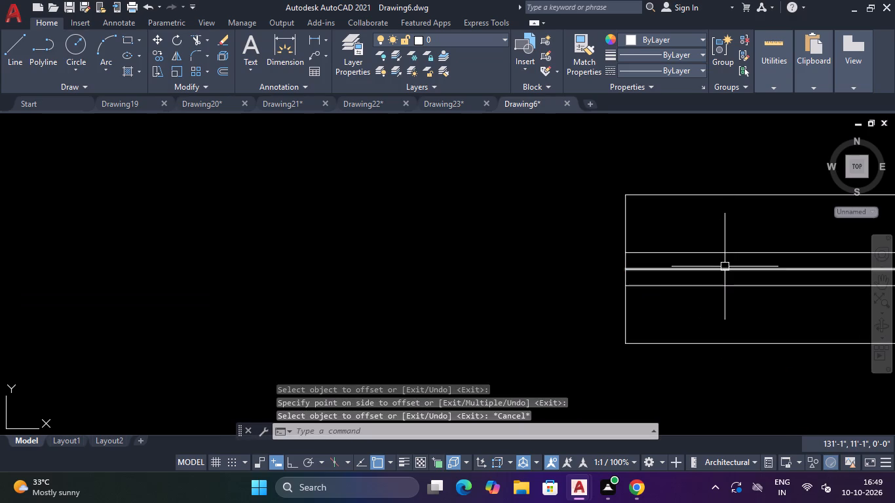
# Delete the original centre lines from the 2' and 4' rectangles, keeping the offset pairs.
pyautogui.click(725, 269)
pyautogui.press('Delete')
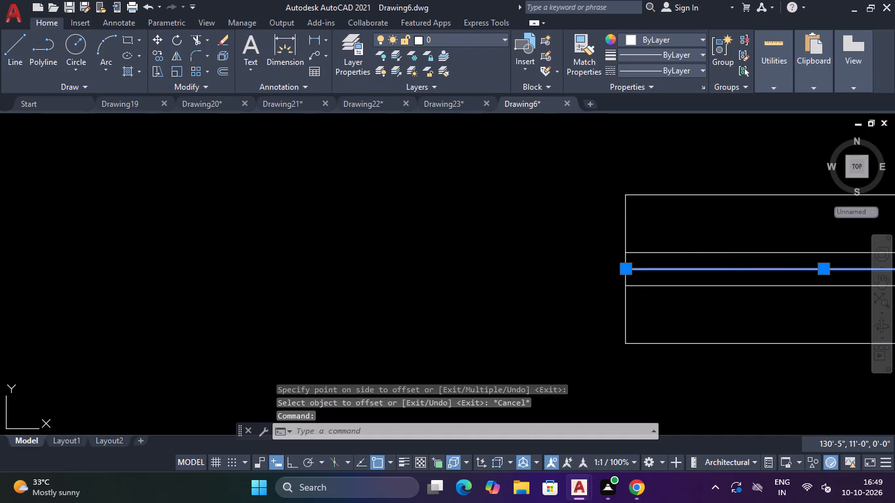
pyautogui.scroll(-4, 487, 280)
pyautogui.scroll(3, 149, 293)
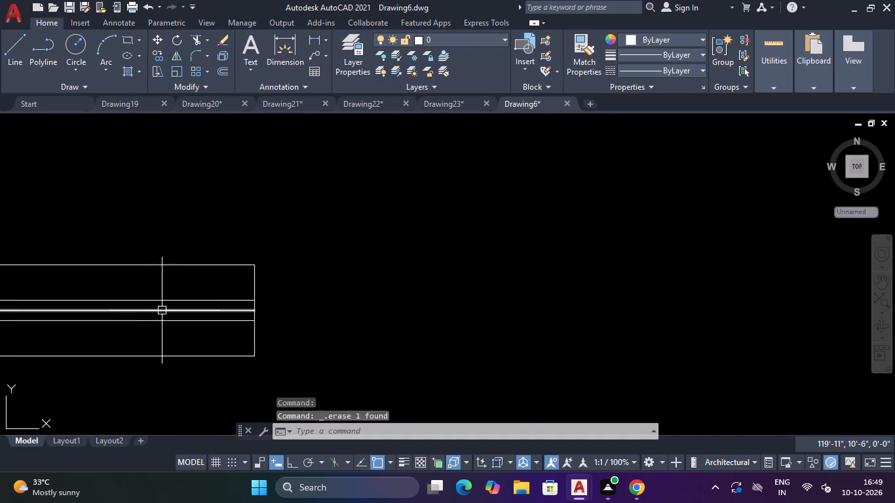
pyautogui.click(171, 312)
pyautogui.press('Delete')
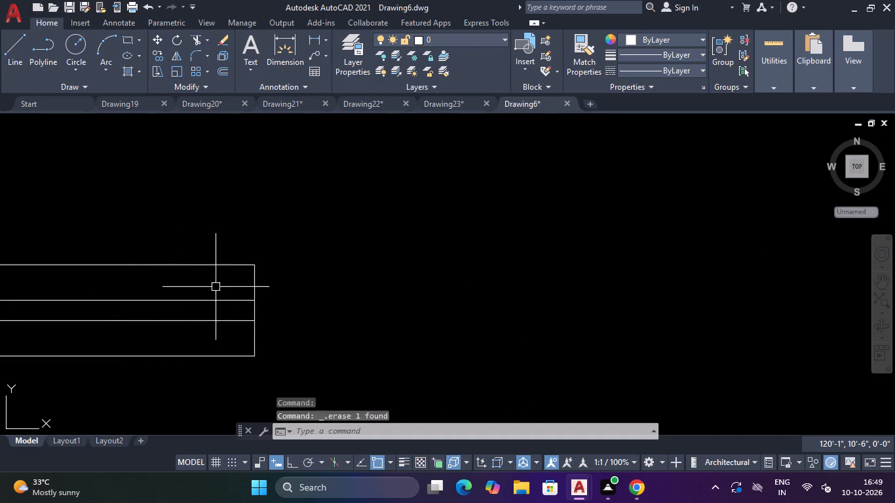
# Trim away the upper and lower long edges of the 4' window rectangle, leaving its end lines and inner pair.
pyautogui.scroll(-2, 292, 251)
pyautogui.press('Escape')
pyautogui.press('Escape')
pyautogui.write('TR')
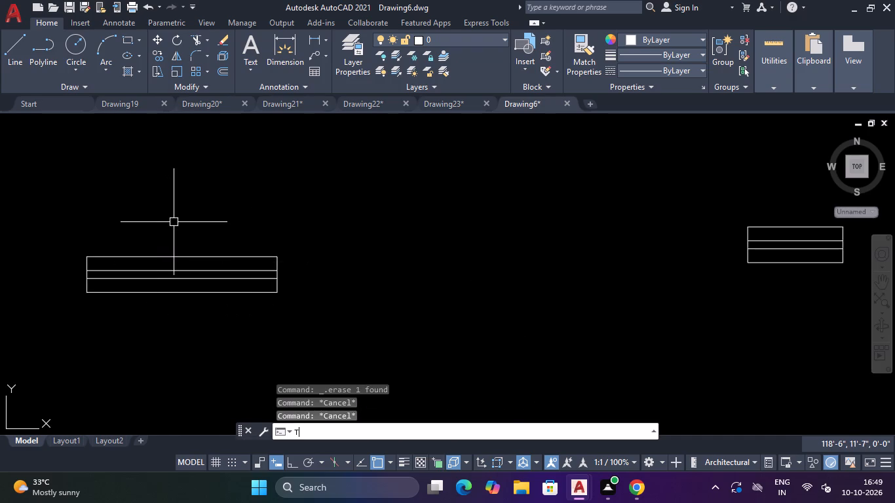
pyautogui.press('space')
pyautogui.click(174, 222)
pyautogui.click(172, 254)
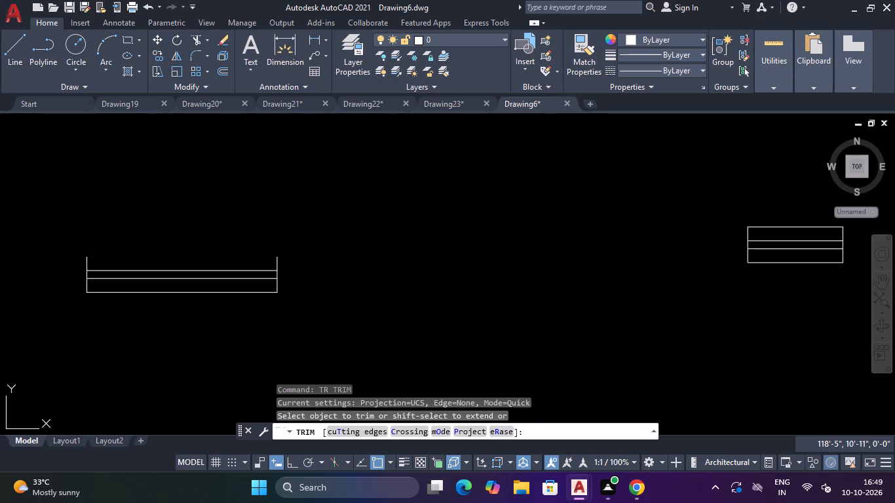
pyautogui.click(172, 293)
# Trim away the upper and lower long edges of the 2' window rectangle, leaving its end lines and inner pair.
pyautogui.scroll(-3, 753, 288)
pyautogui.scroll(3, 776, 270)
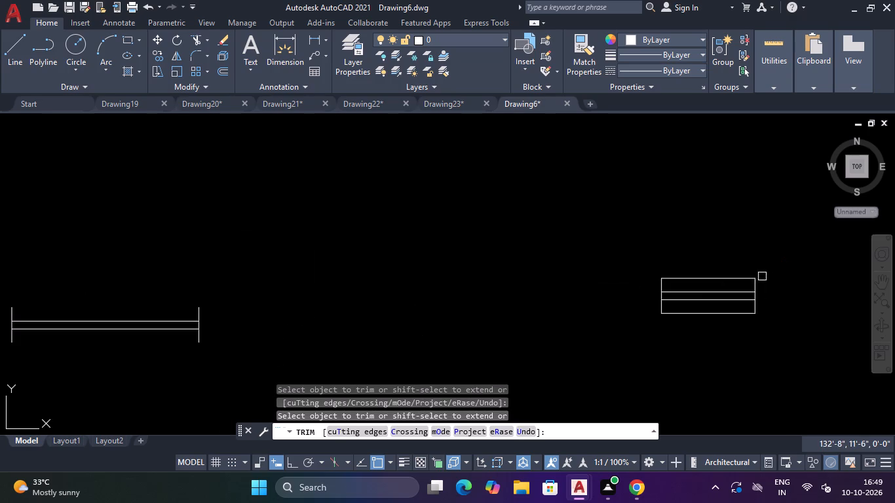
pyautogui.click(712, 278)
pyautogui.click(708, 314)
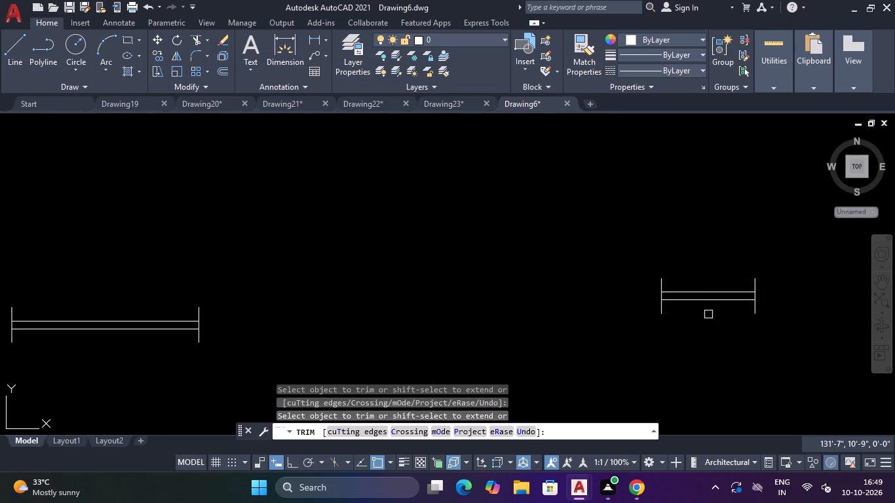
pyautogui.scroll(-2, 565, 331)
pyautogui.press('Escape')
pyautogui.press('Escape')
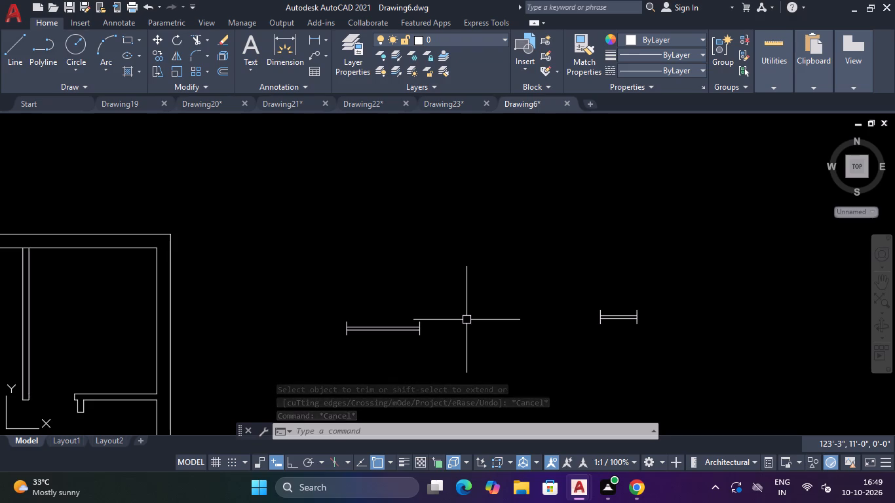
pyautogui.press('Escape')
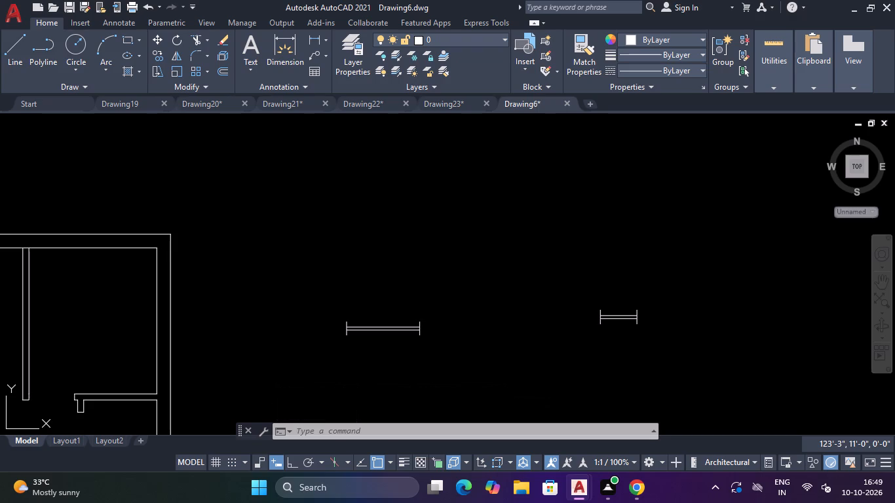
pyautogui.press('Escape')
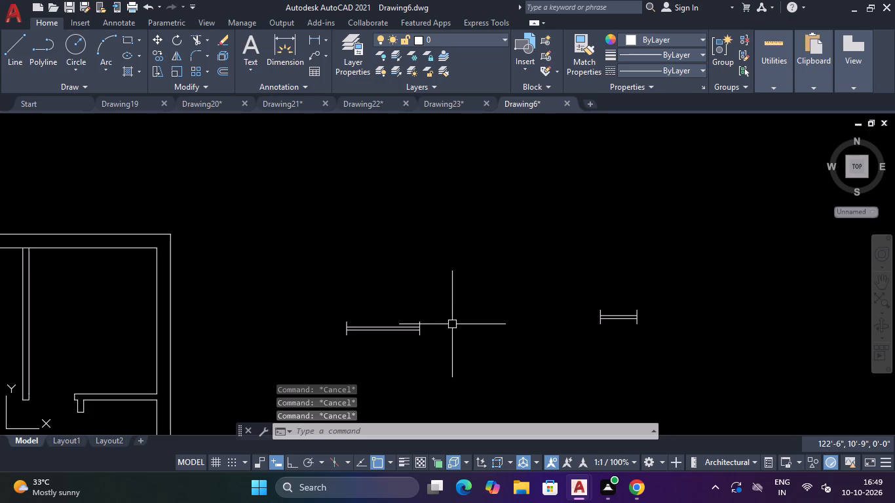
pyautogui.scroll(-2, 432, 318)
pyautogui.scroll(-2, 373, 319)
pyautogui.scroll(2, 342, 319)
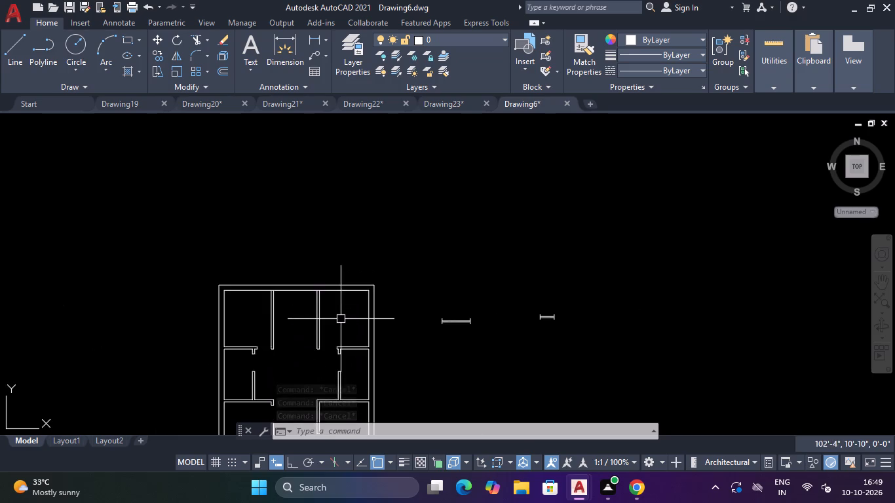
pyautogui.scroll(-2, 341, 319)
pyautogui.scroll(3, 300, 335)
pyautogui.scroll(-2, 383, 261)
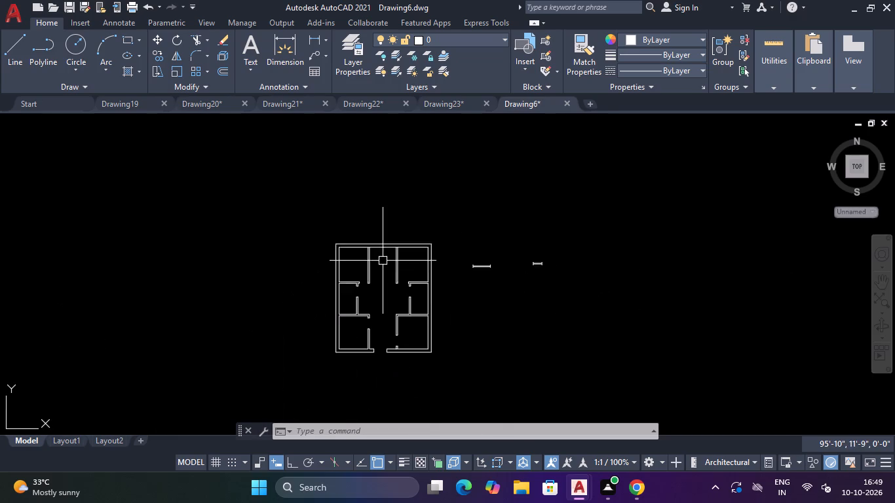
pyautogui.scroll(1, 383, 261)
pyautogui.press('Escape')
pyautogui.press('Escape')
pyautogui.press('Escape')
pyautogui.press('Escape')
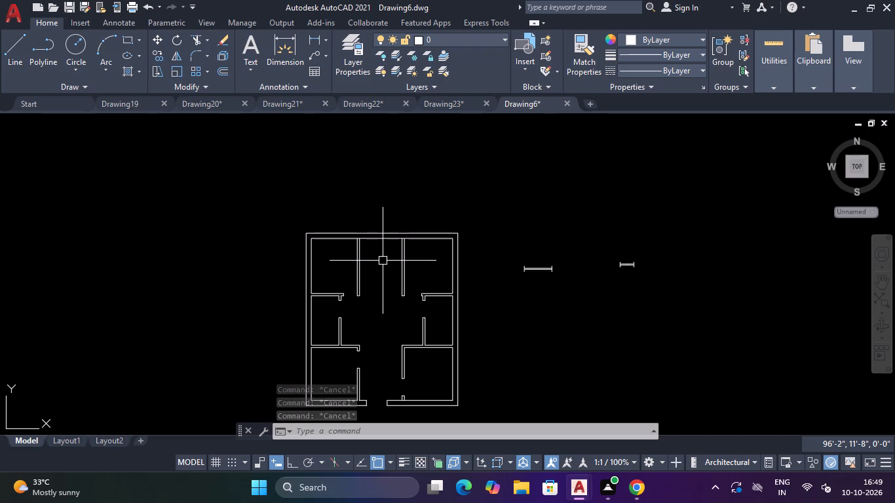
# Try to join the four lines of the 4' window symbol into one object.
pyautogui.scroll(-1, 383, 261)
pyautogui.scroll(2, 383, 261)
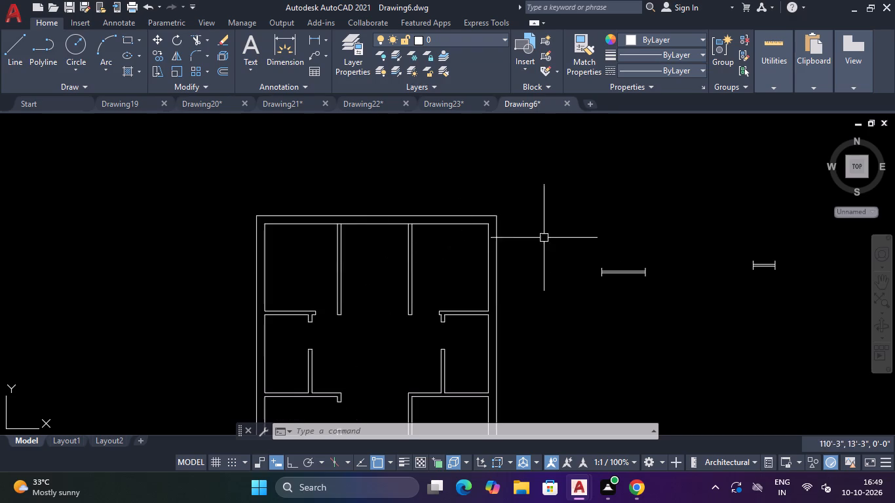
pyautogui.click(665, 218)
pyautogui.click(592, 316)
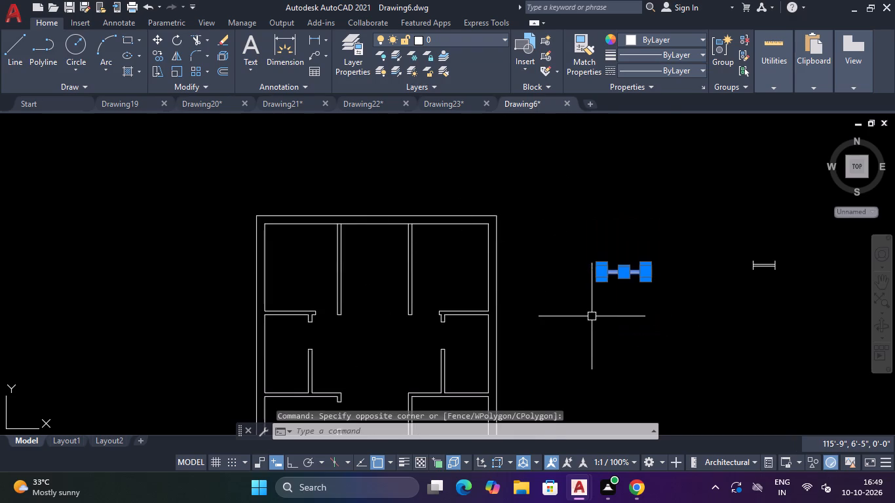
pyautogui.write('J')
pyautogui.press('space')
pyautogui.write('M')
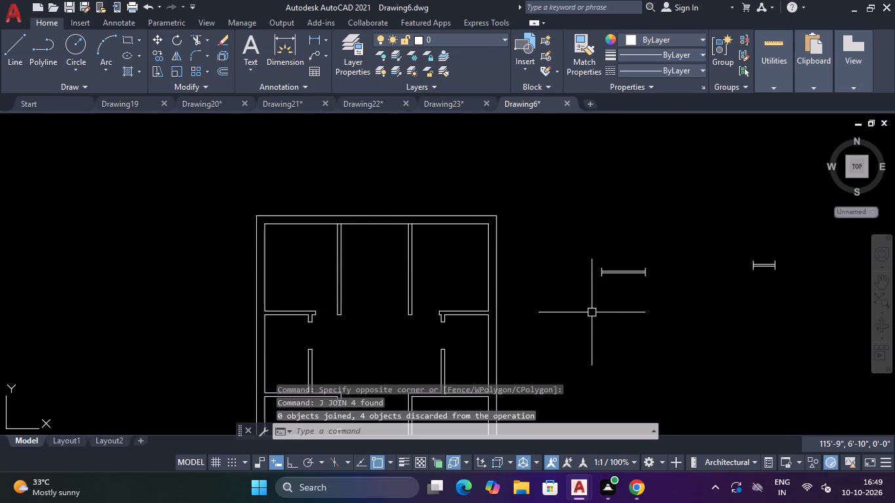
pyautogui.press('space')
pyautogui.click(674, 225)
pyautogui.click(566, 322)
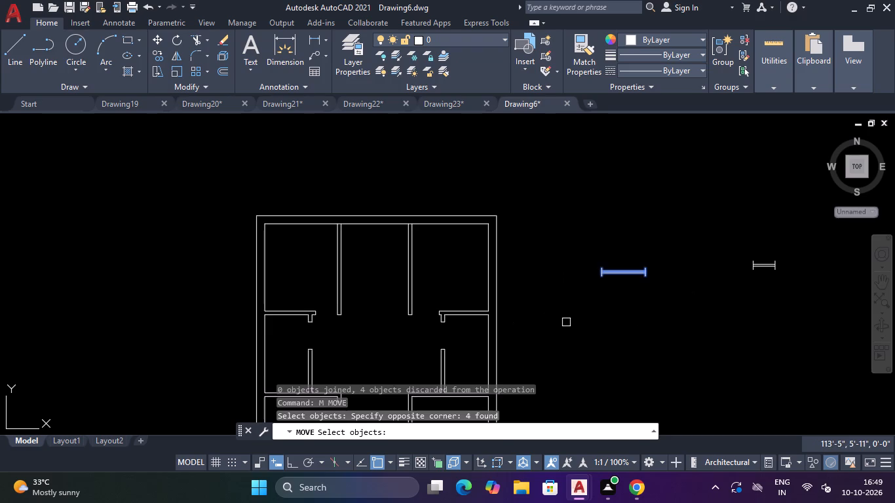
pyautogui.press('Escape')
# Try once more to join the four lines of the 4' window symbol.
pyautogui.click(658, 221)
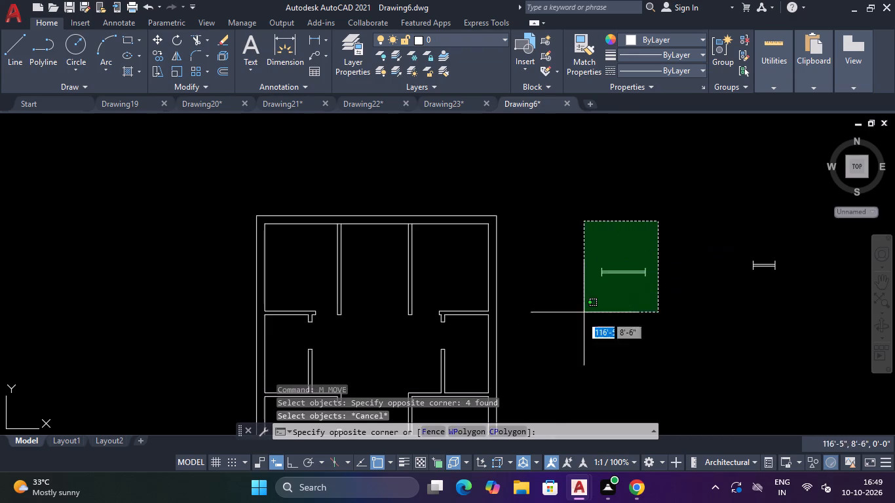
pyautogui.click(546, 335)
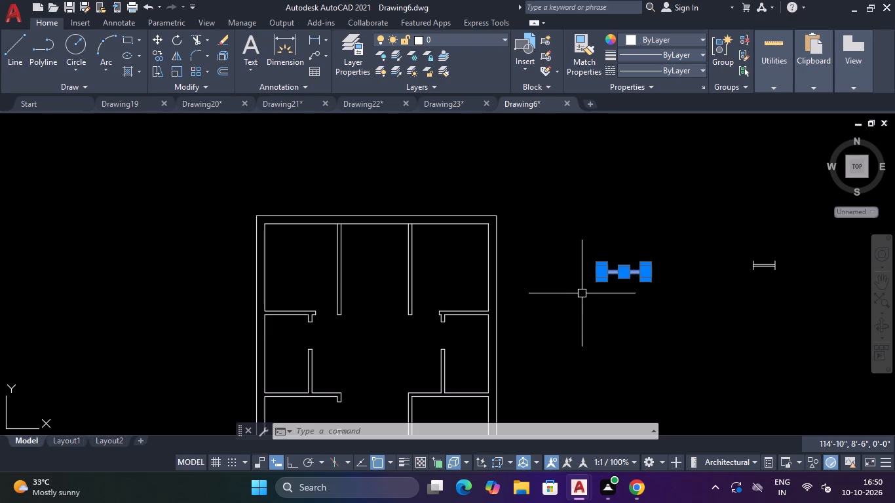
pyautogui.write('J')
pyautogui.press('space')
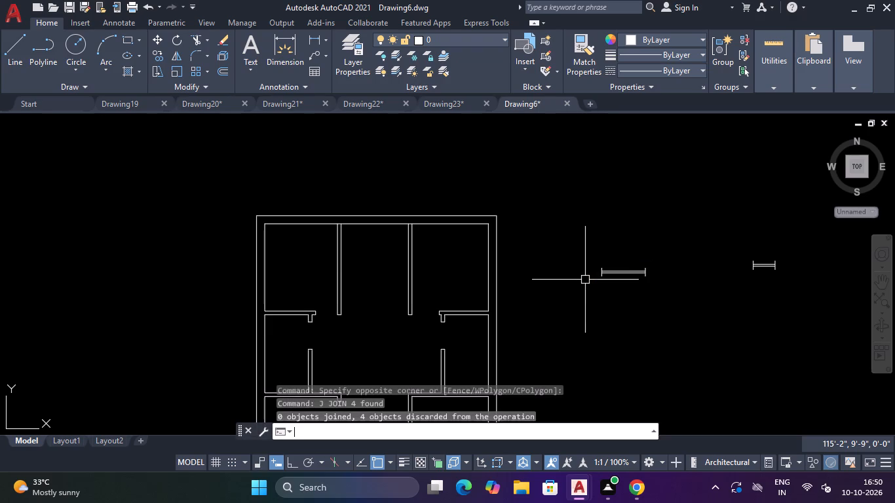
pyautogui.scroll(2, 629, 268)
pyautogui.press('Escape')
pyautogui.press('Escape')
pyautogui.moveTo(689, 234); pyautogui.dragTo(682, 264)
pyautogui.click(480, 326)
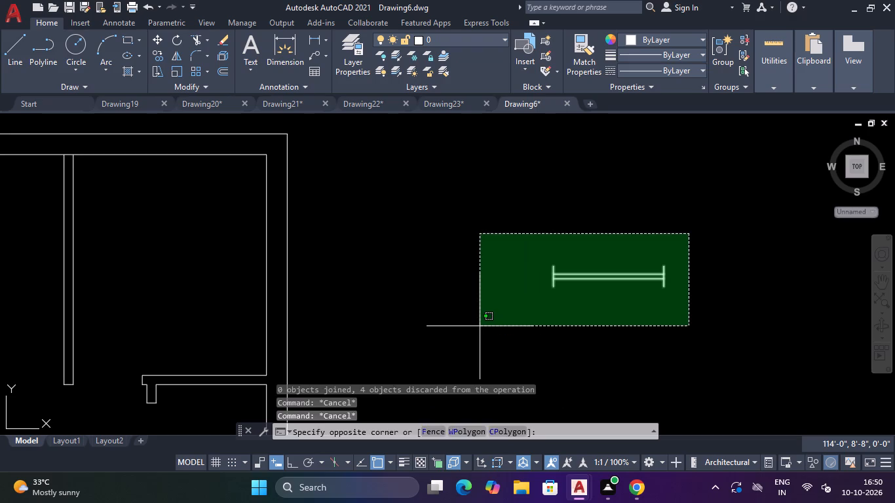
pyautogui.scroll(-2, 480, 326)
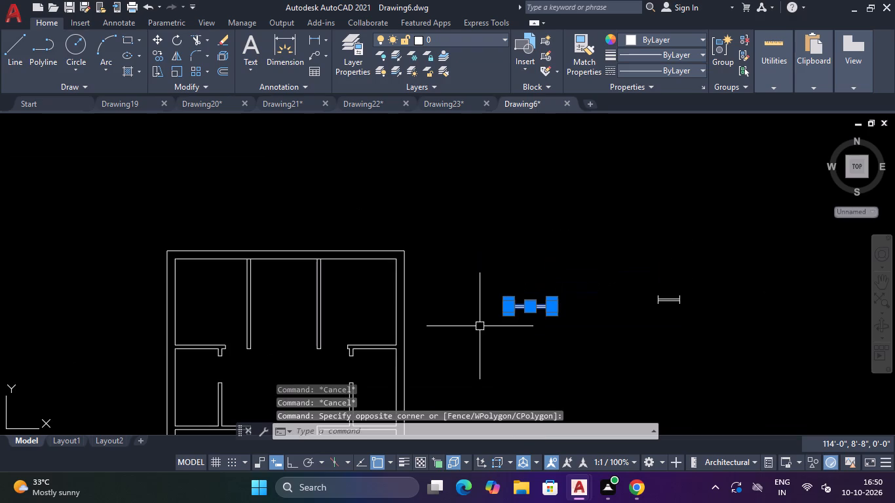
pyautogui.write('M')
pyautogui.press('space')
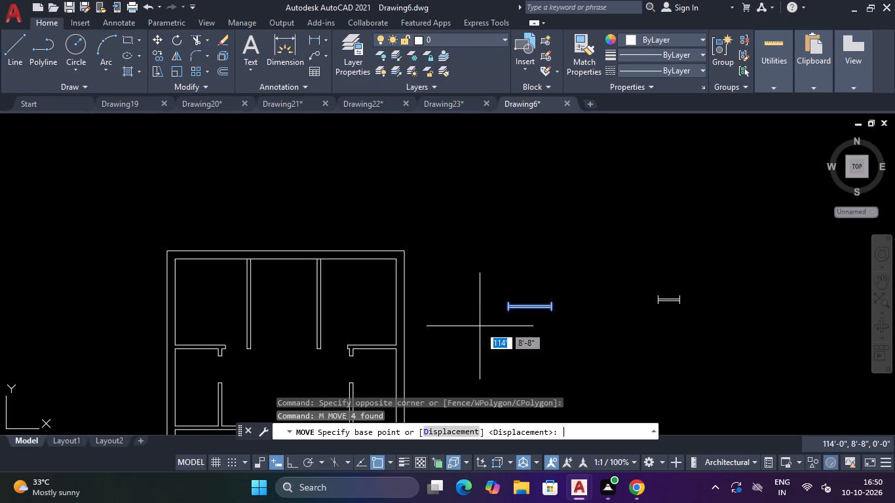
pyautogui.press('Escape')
# Copy the 4' window symbol by its lower-left corner into the top outer wall, roughly centred on each of the three rooms.
pyautogui.click(589, 280)
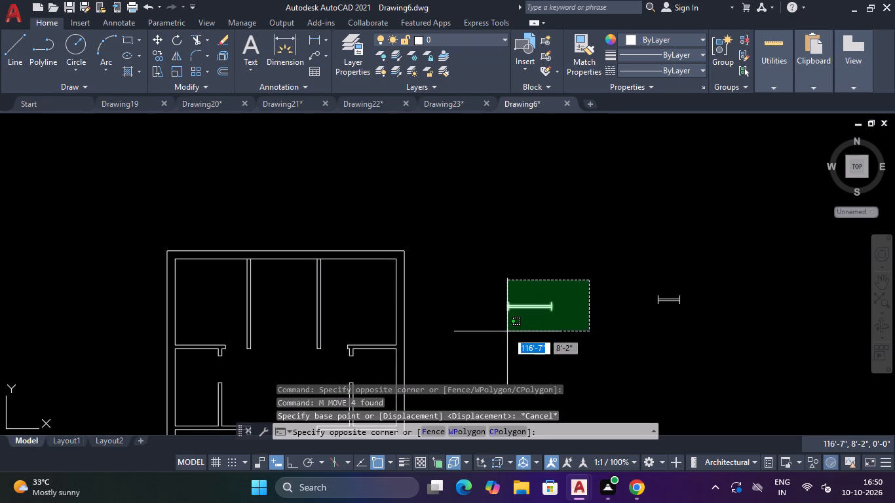
pyautogui.click(453, 346)
pyautogui.write('CO')
pyautogui.press('Return')
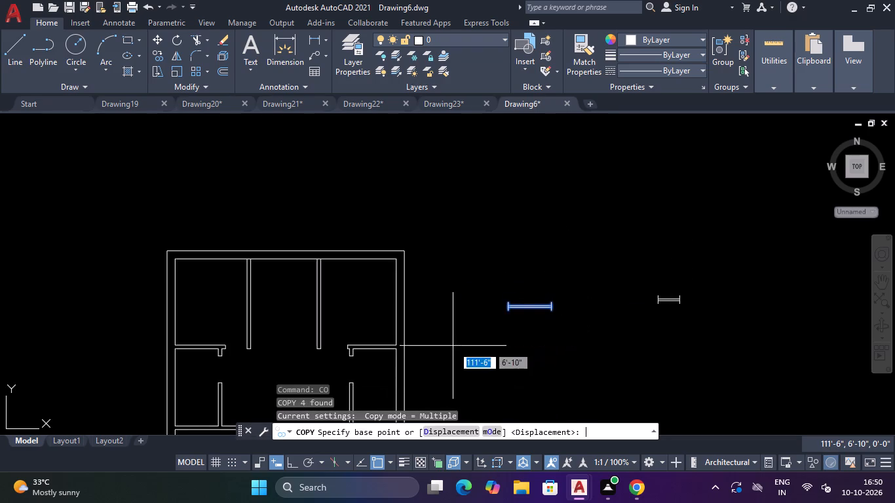
pyautogui.scroll(2, 497, 314)
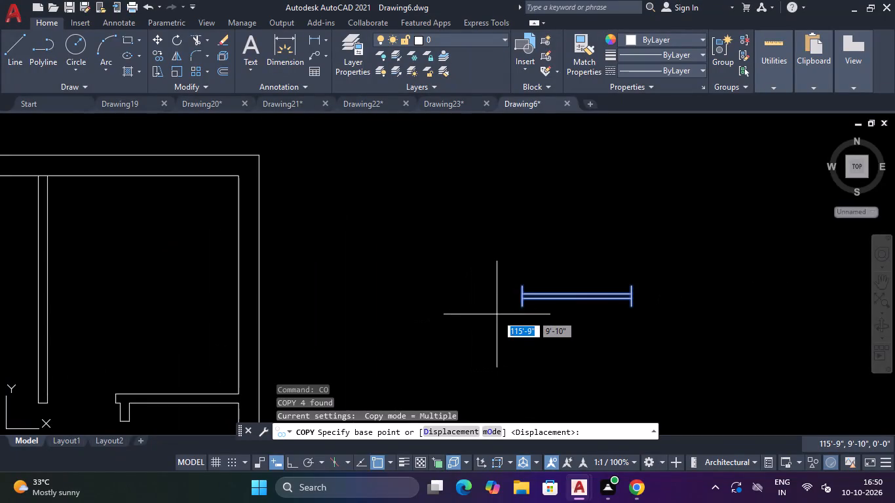
pyautogui.click(524, 308)
pyautogui.scroll(-3, 486, 312)
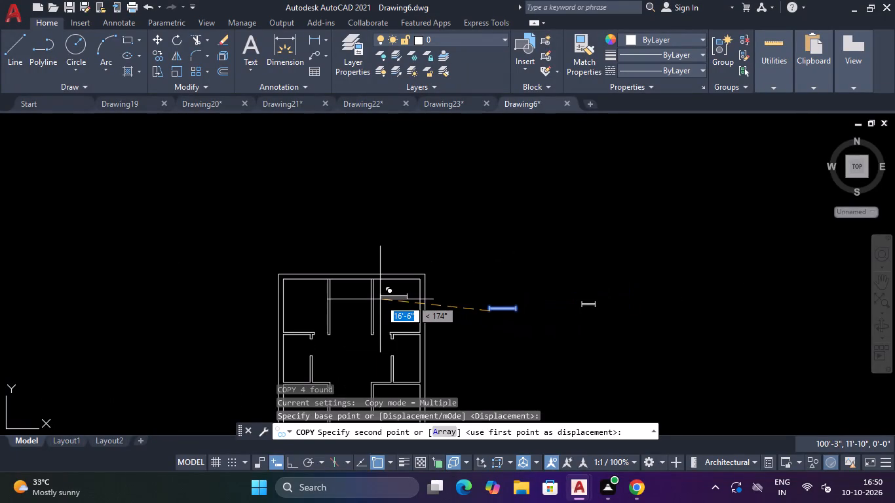
pyautogui.scroll(3, 387, 275)
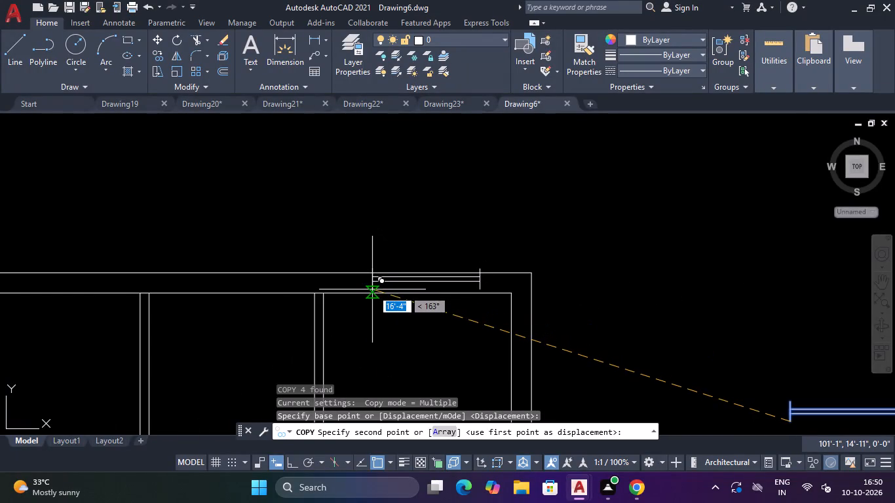
pyautogui.click(370, 293)
pyautogui.scroll(-1, 328, 299)
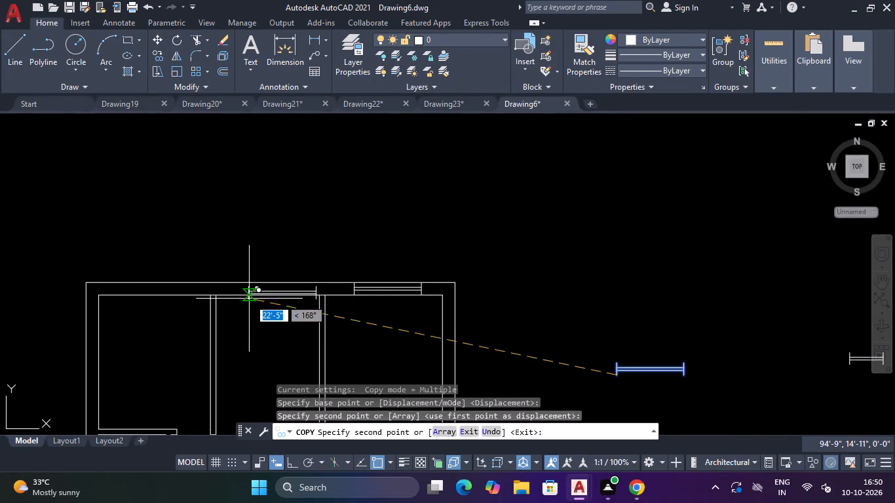
pyautogui.scroll(1, 249, 299)
pyautogui.click(222, 293)
pyautogui.scroll(-4, 222, 293)
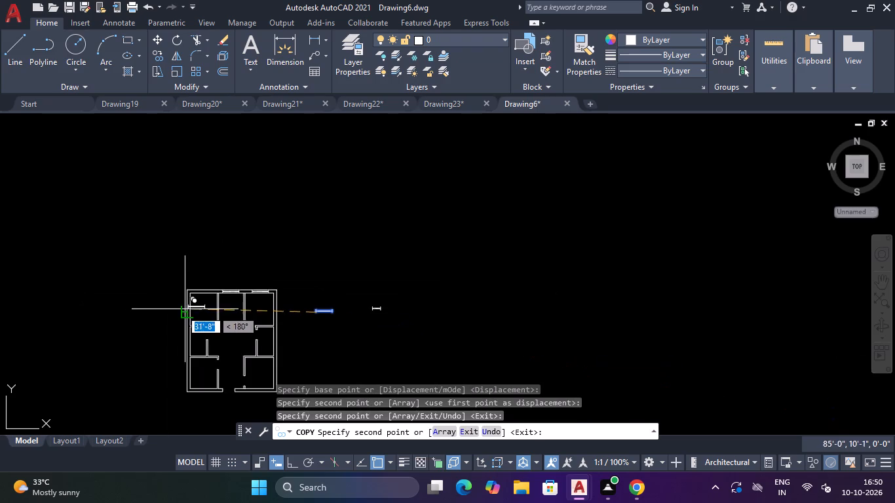
pyautogui.scroll(4, 181, 303)
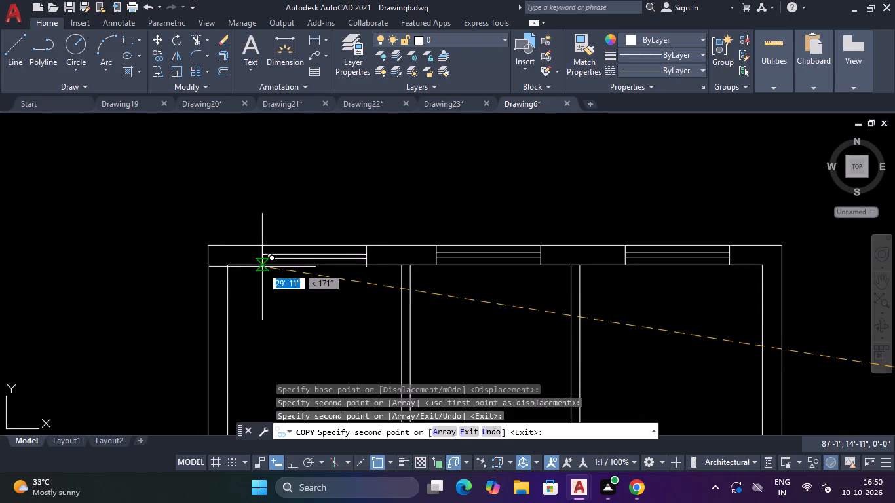
pyautogui.click(262, 267)
# Place two more copies of the 4' window in the bottom outer wall, one in each corner room.
pyautogui.scroll(-2, 265, 280)
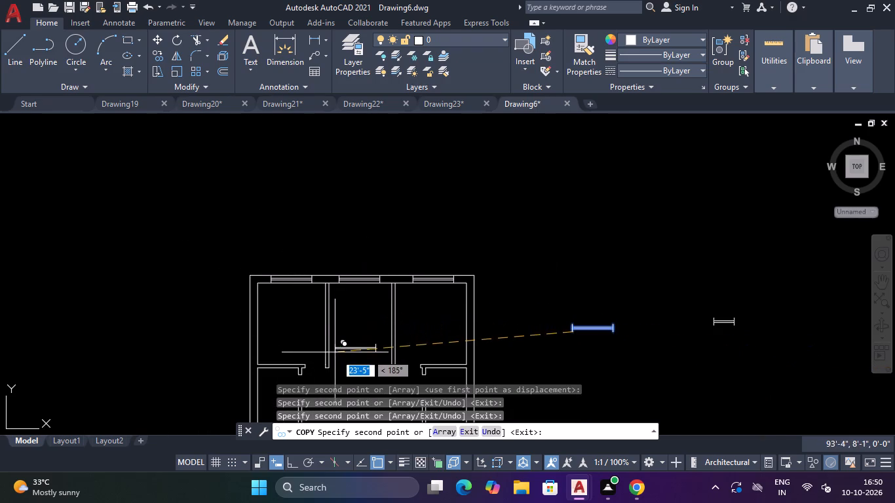
pyautogui.scroll(-8, 350, 361)
pyautogui.scroll(7, 341, 360)
pyautogui.scroll(-5, 340, 368)
pyautogui.scroll(4, 340, 372)
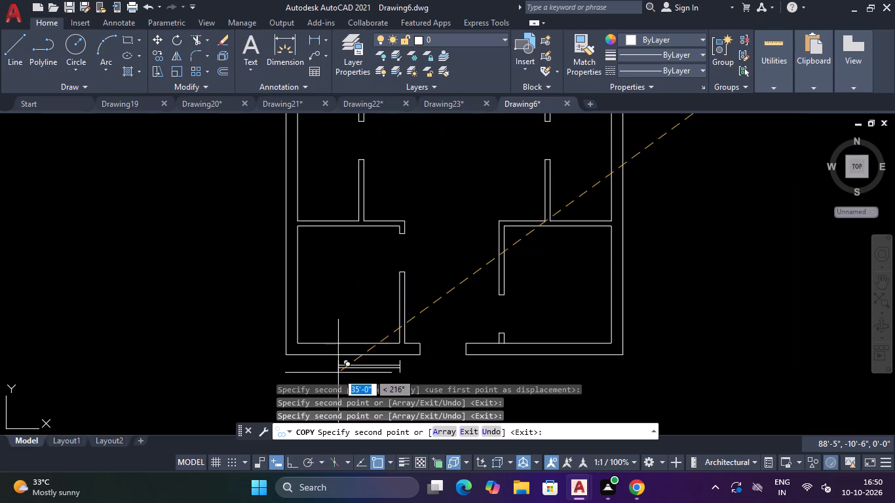
pyautogui.scroll(1, 310, 356)
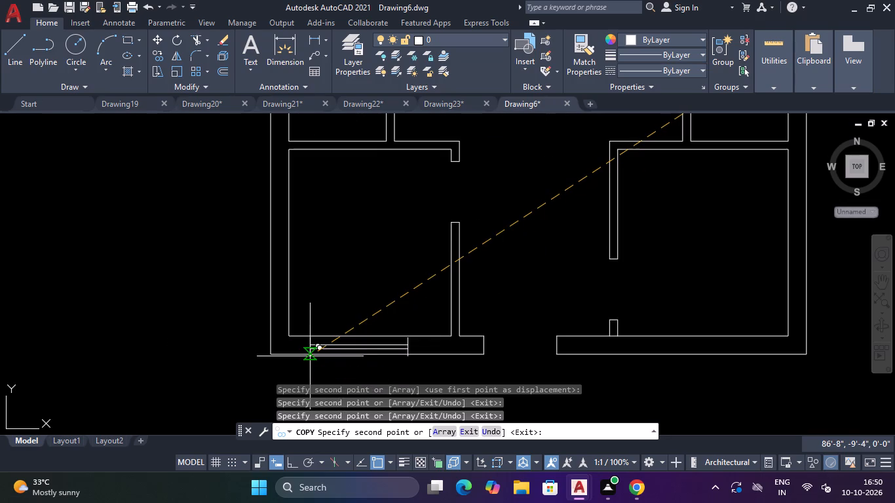
pyautogui.click(320, 352)
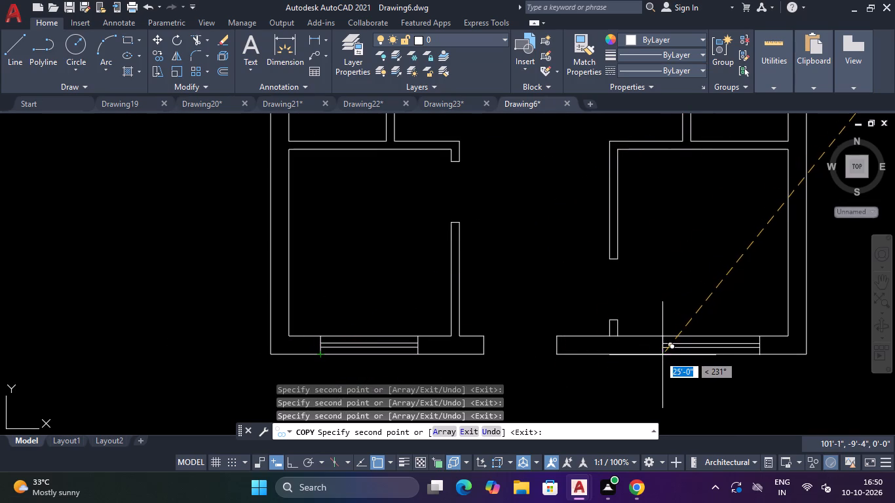
pyautogui.click(658, 355)
pyautogui.press('Escape')
# Trim the bottom wall's inner line across the base of the short partition stub in the lower-right room.
pyautogui.write('TR')
pyautogui.press('space')
pyautogui.scroll(3, 606, 346)
pyautogui.click(613, 331)
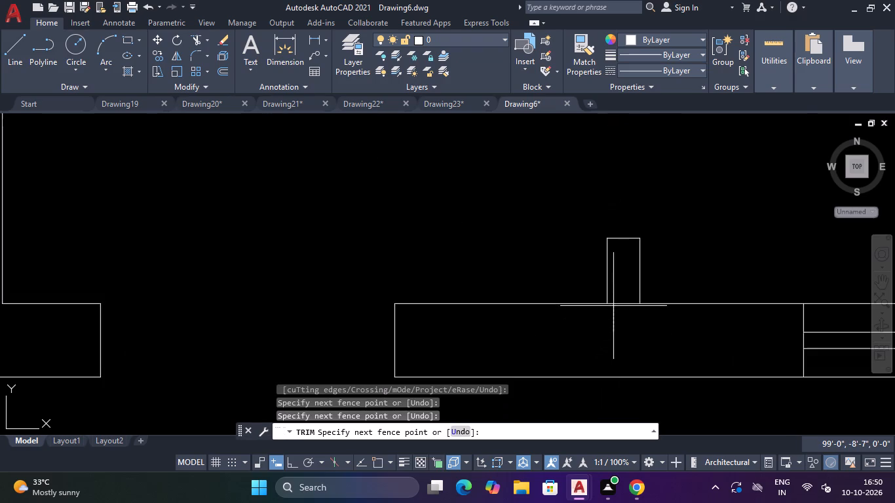
pyautogui.click(613, 292)
pyautogui.scroll(-3, 613, 291)
pyautogui.scroll(-4, 587, 202)
pyautogui.scroll(2, 571, 179)
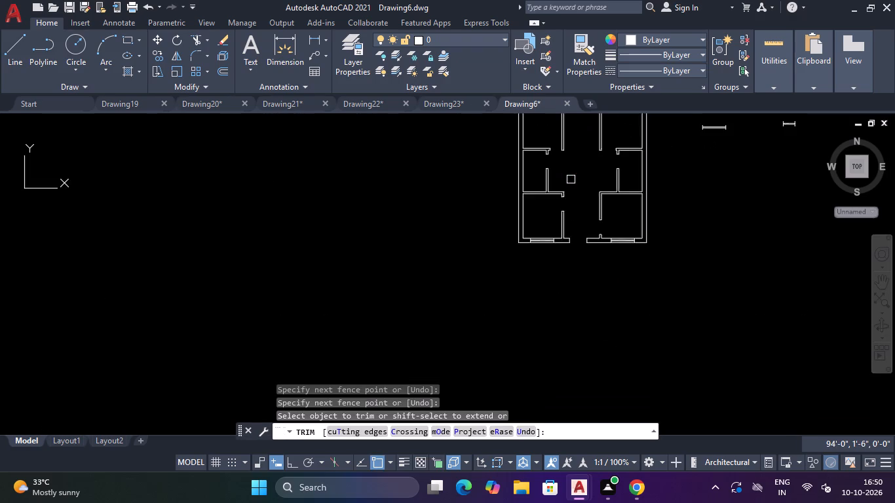
pyautogui.press('Escape')
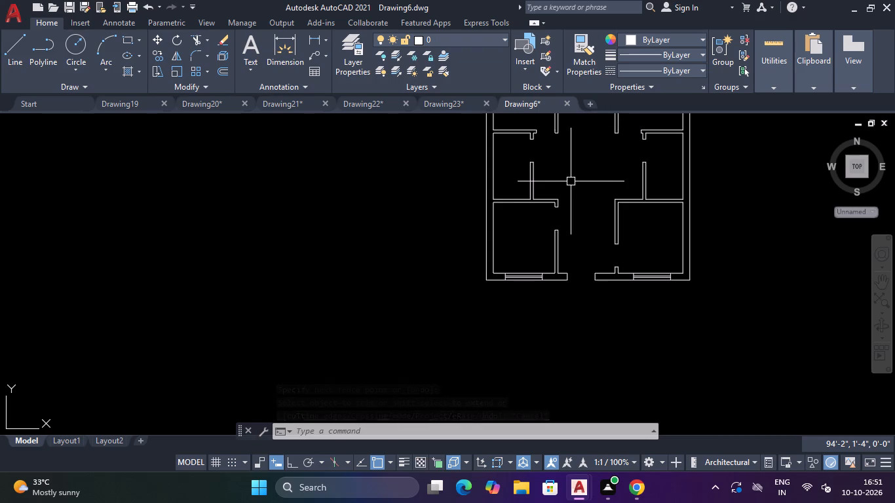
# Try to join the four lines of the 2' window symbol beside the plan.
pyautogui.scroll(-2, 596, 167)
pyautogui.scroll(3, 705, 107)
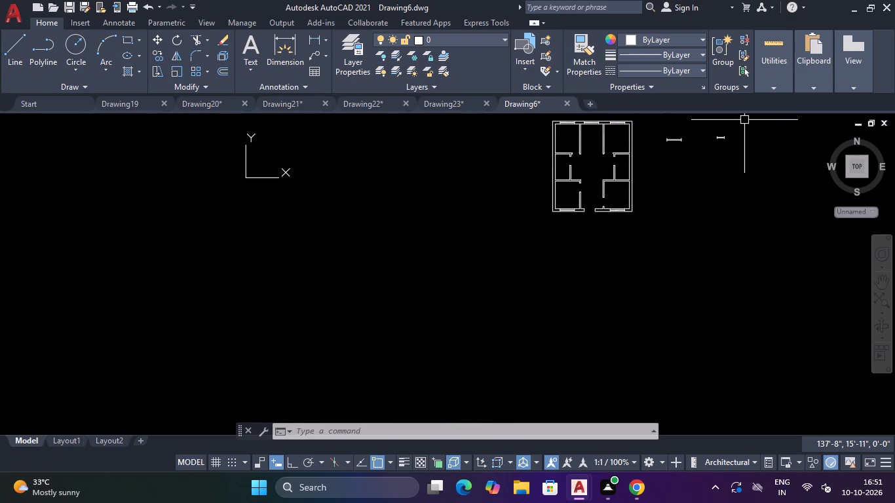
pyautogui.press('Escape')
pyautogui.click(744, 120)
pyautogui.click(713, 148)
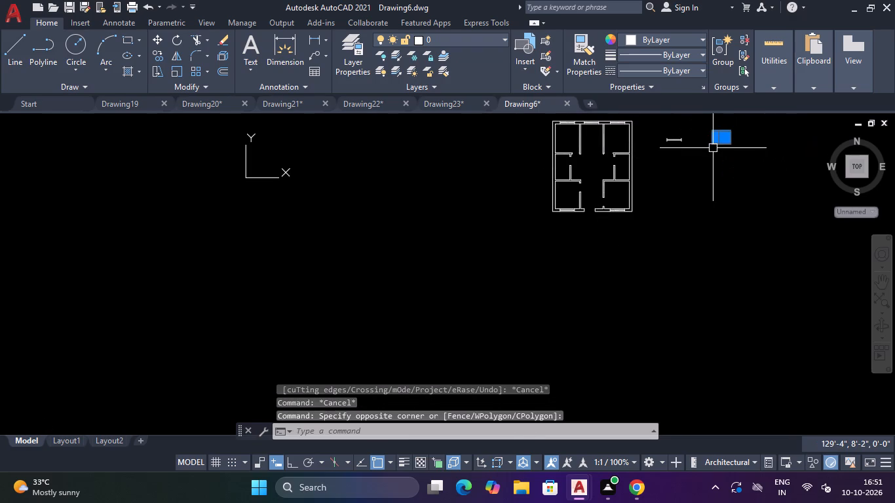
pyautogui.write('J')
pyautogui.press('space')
# Rotate the 2' window symbol a quarter turn about its upper-right corner so that it stands vertically.
pyautogui.scroll(2, 714, 146)
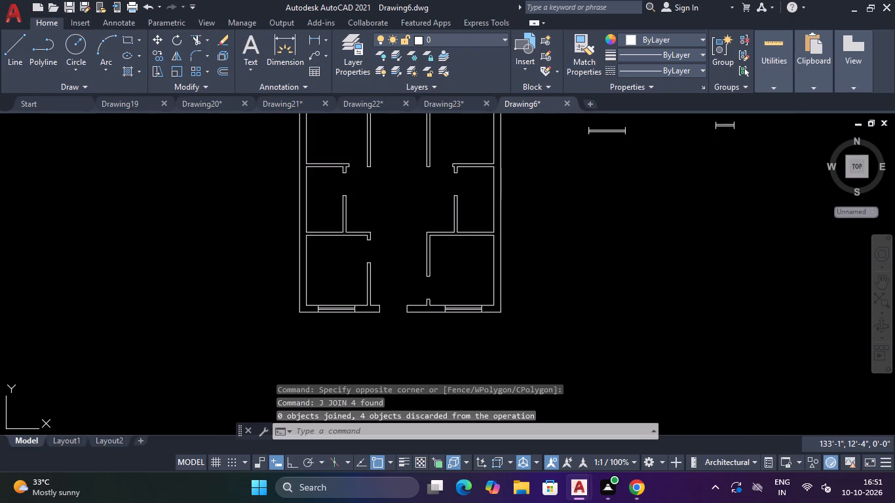
pyautogui.scroll(-7, 740, 113)
pyautogui.scroll(4, 737, 112)
pyautogui.scroll(-2, 721, 144)
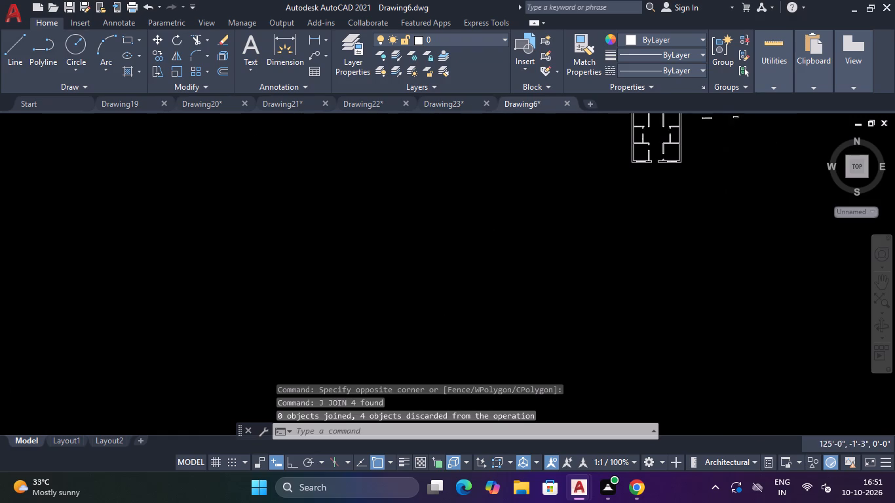
pyautogui.scroll(-2, 721, 144)
pyautogui.scroll(8, 721, 134)
pyautogui.scroll(-4, 713, 220)
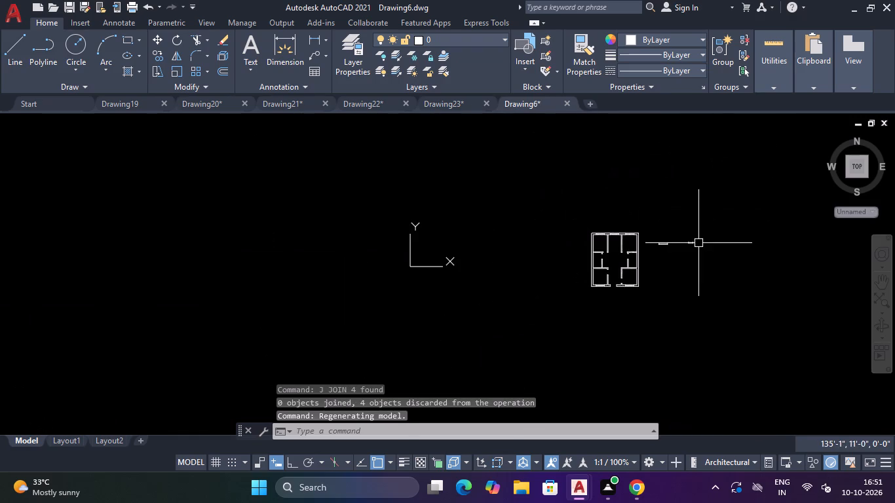
pyautogui.scroll(2, 698, 242)
pyautogui.click(699, 225)
pyautogui.click(638, 293)
pyautogui.write('RO')
pyautogui.press('Return')
pyautogui.scroll(3, 678, 241)
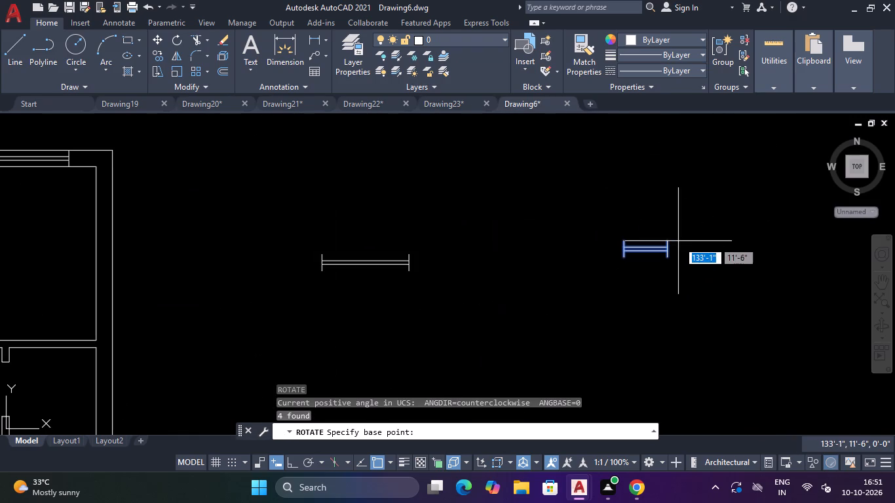
pyautogui.click(668, 241)
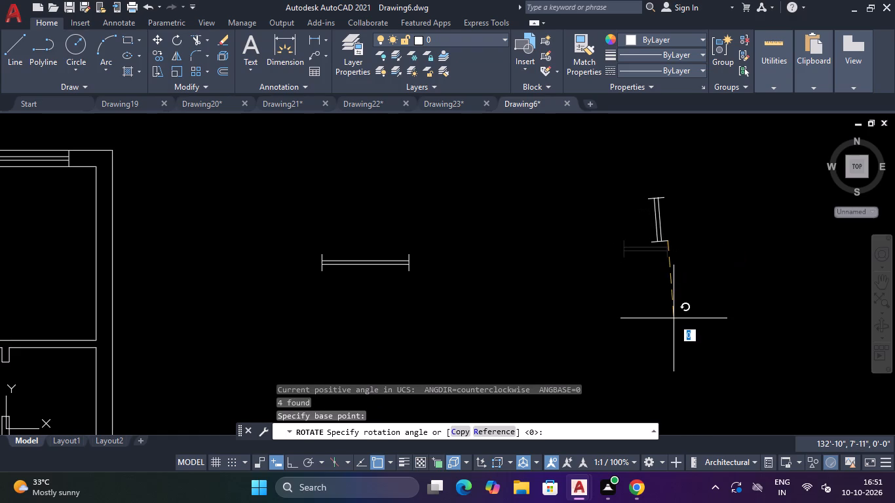
pyautogui.press('F8')
pyautogui.click(664, 316)
pyautogui.press('Escape')
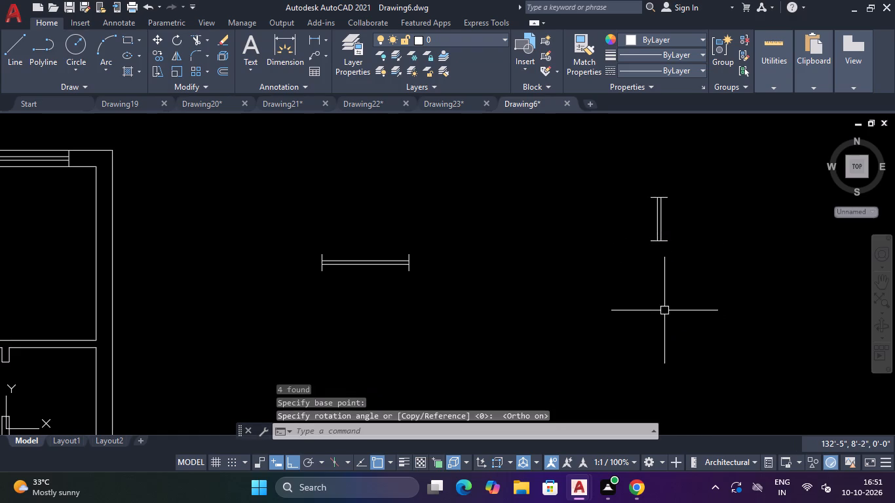
# Move the vertical 2' window by its lower-left corner into the right outer wall of the small middle room.
pyautogui.moveTo(693, 188); pyautogui.dragTo(683, 203)
pyautogui.click(652, 280)
pyautogui.write('M')
pyautogui.press('space')
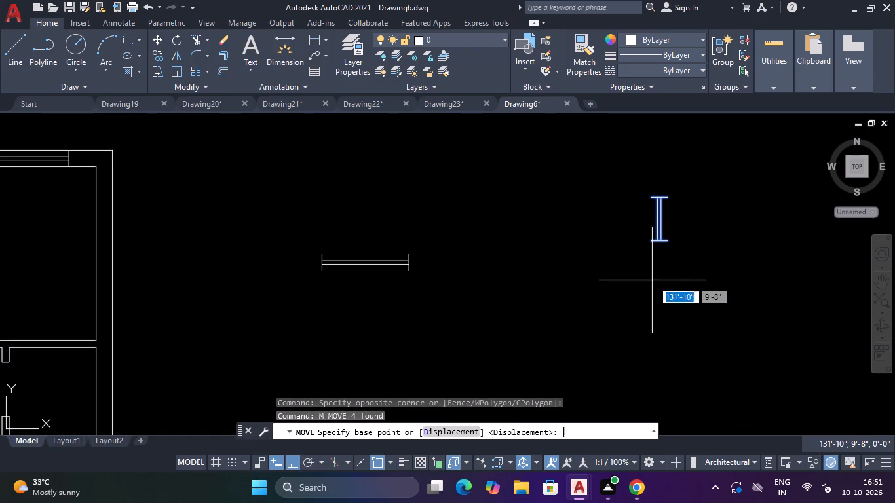
pyautogui.click(649, 240)
pyautogui.scroll(-5, 646, 246)
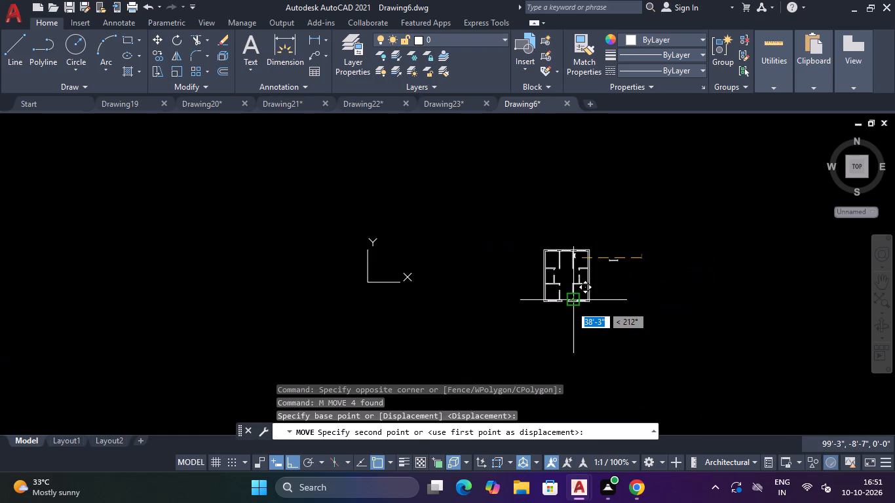
pyautogui.press('F8')
pyautogui.scroll(4, 571, 293)
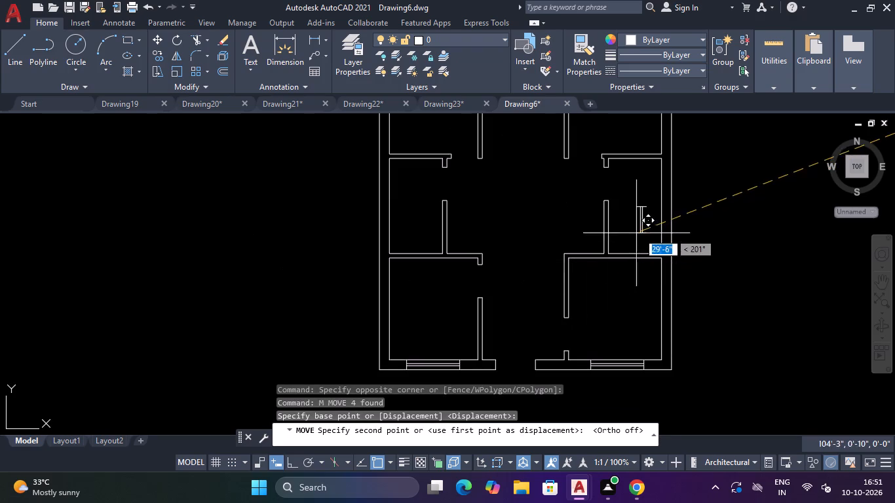
pyautogui.click(660, 208)
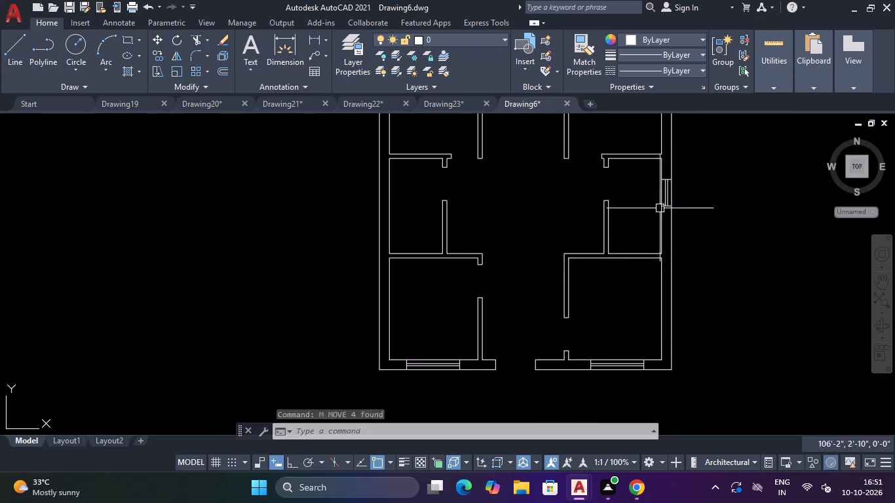
# Copy the 2' window by its lower-left corner straight across into the left outer wall of the opposite small middle room.
pyautogui.scroll(3, 669, 176)
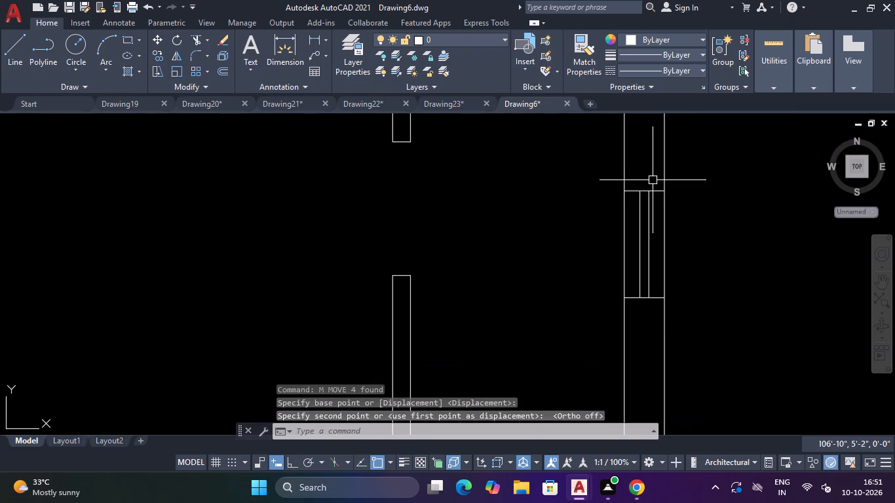
pyautogui.click(653, 180)
pyautogui.click(628, 307)
pyautogui.write('CO')
pyautogui.press('Return')
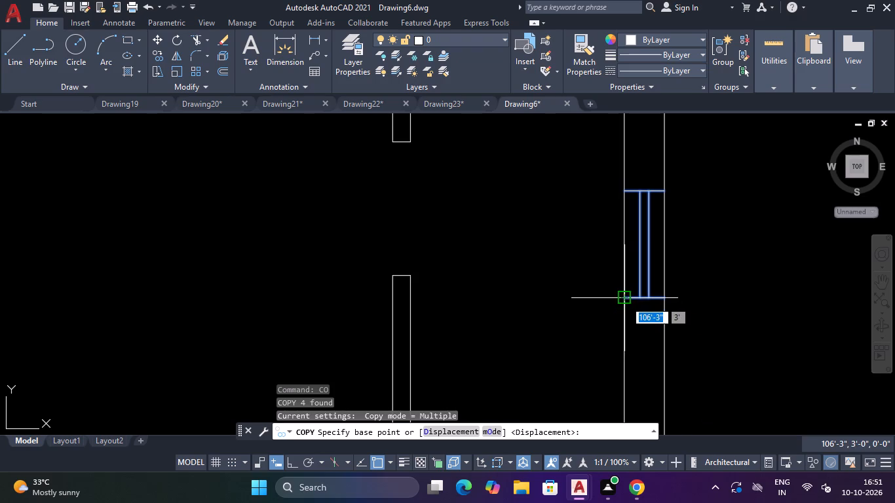
pyautogui.click(625, 301)
pyautogui.scroll(-2, 465, 321)
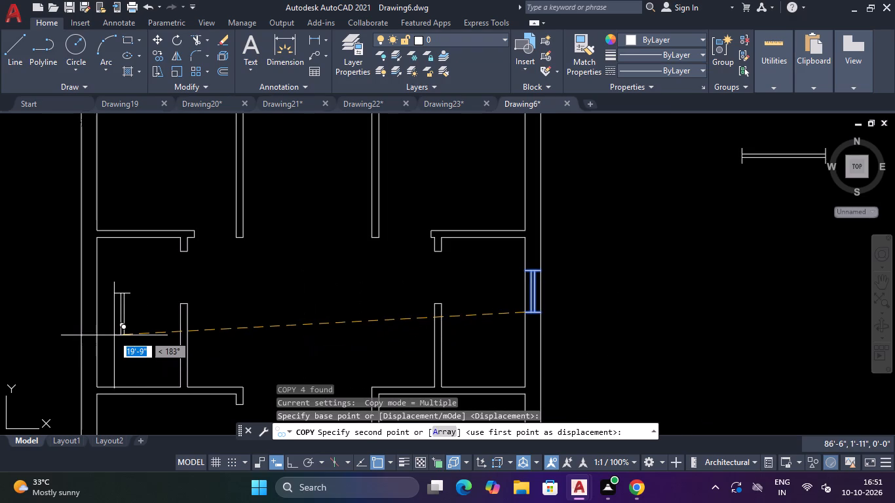
pyautogui.press('F8')
pyautogui.scroll(1, 86, 321)
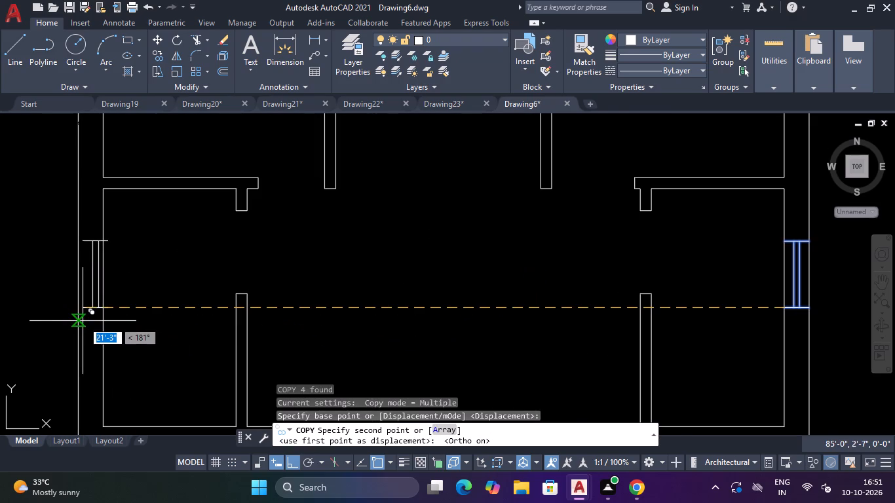
pyautogui.click(77, 323)
pyautogui.scroll(-5, 81, 323)
pyautogui.press('Escape')
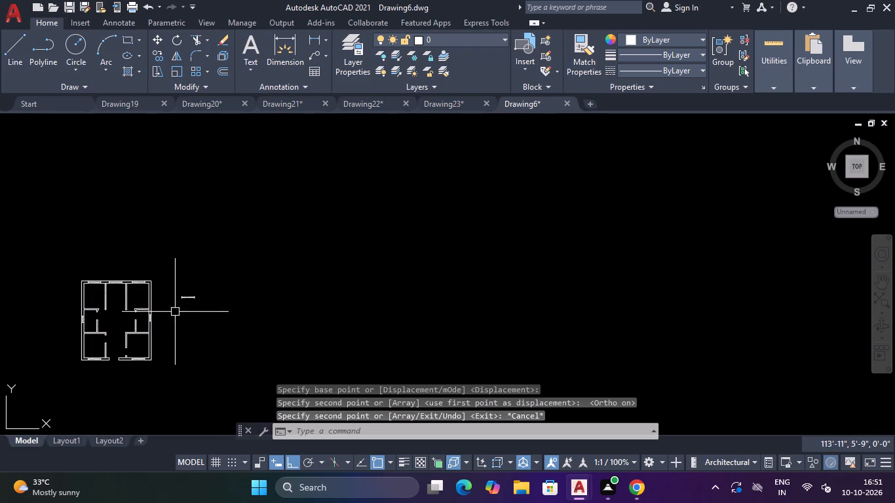
# Erase the leftover 4' window symbol beside the plan.
pyautogui.scroll(-1, 210, 298)
pyautogui.scroll(2, 120, 317)
pyautogui.scroll(-3, 122, 314)
pyautogui.scroll(5, 154, 307)
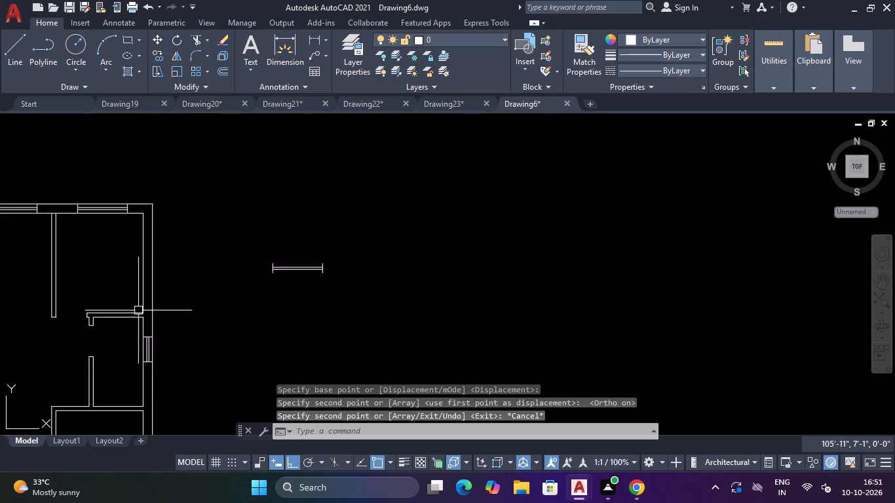
pyautogui.scroll(-4, 112, 310)
pyautogui.scroll(3, 56, 322)
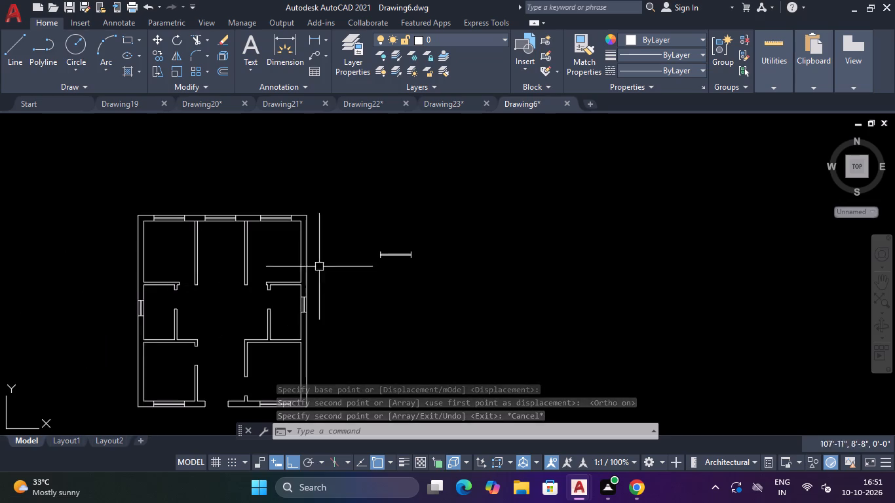
pyautogui.moveTo(466, 212); pyautogui.dragTo(441, 263)
pyautogui.click(355, 301)
pyautogui.press('Delete')
pyautogui.press('Delete')
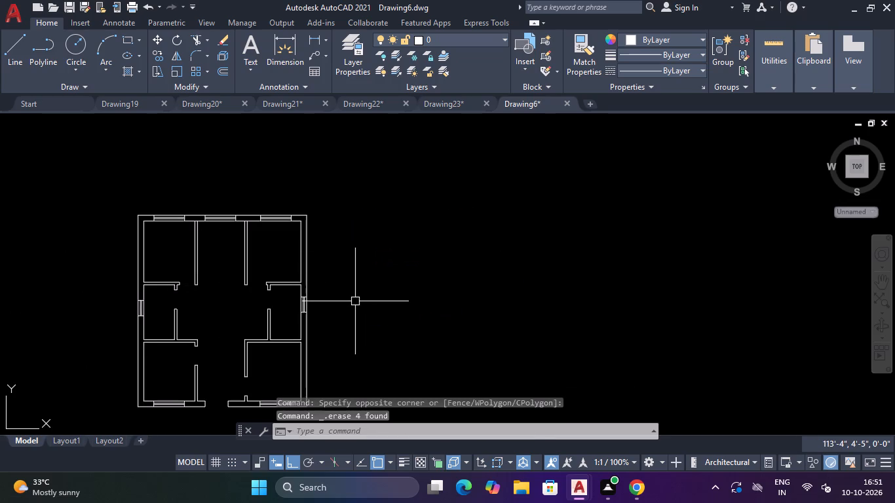
pyautogui.press('Delete')
pyautogui.press('Delete')
# Move the middle 4' window in the top outer wall slightly to the right along the wall.
pyautogui.scroll(-2, 355, 301)
pyautogui.scroll(1, 355, 301)
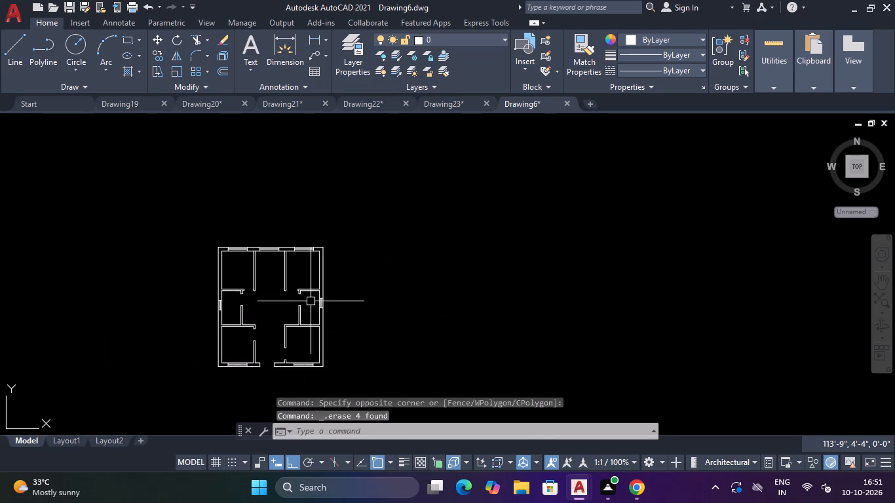
pyautogui.scroll(2, 240, 260)
pyautogui.scroll(1, 305, 229)
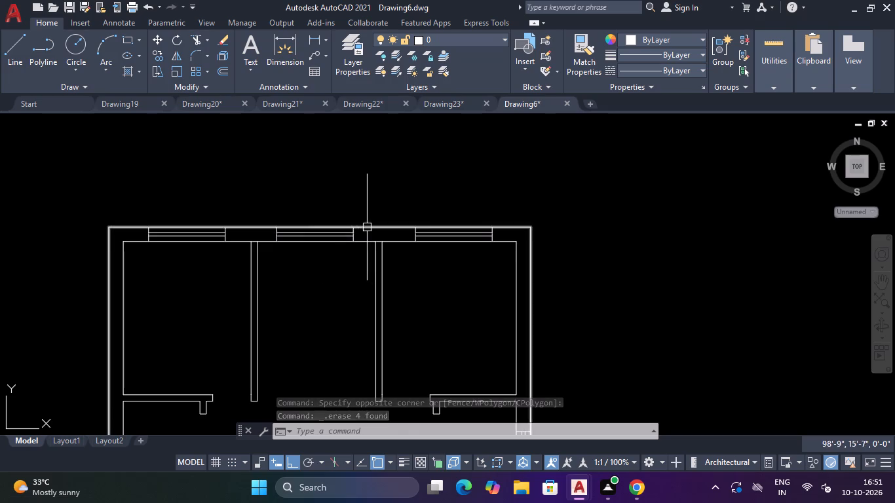
pyautogui.scroll(3, 356, 229)
pyautogui.moveTo(357, 231); pyautogui.dragTo(351, 231)
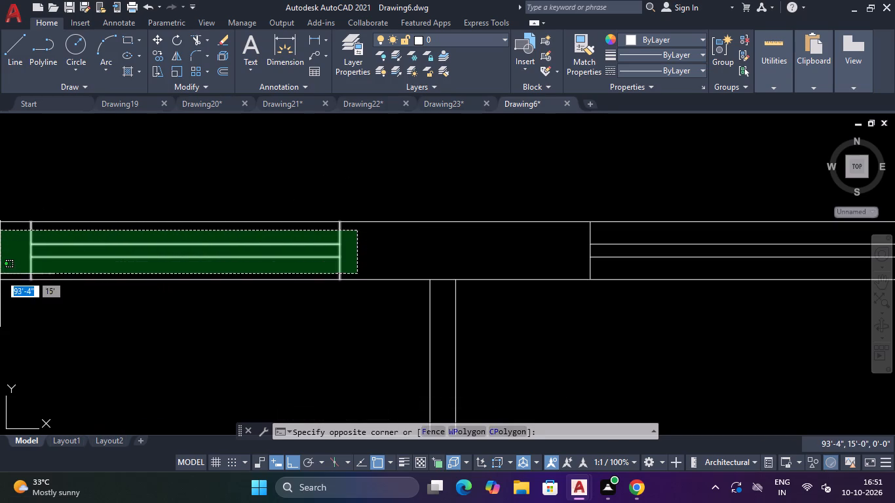
pyautogui.click(12, 266)
pyautogui.write('M')
pyautogui.press('space')
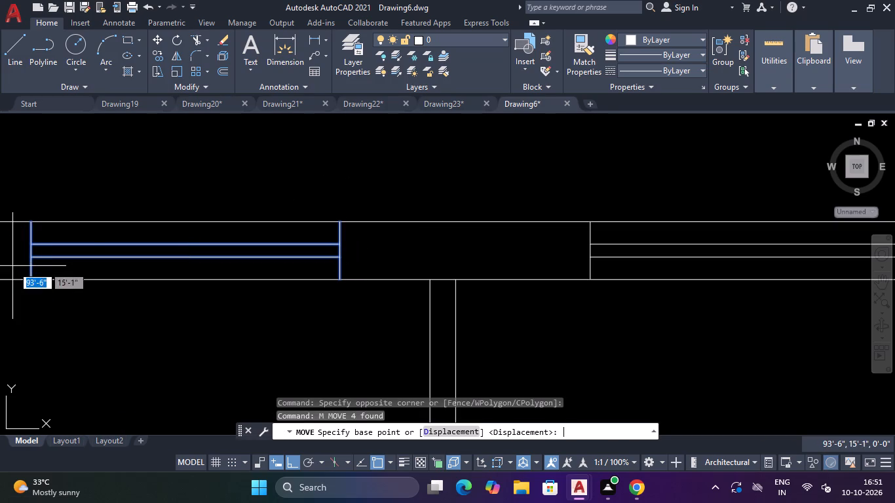
pyautogui.click(339, 281)
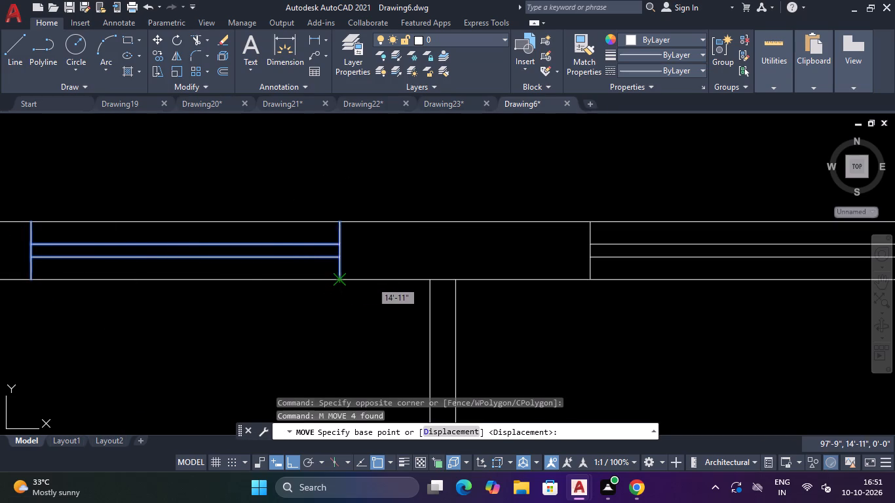
pyautogui.click(371, 282)
# Insert three Door - Imperial blocks from the architectural tool palette, spaced in a row above the plan, and close the palette.
pyautogui.scroll(-7, 371, 282)
pyautogui.scroll(3, 330, 324)
pyautogui.scroll(-2, 330, 324)
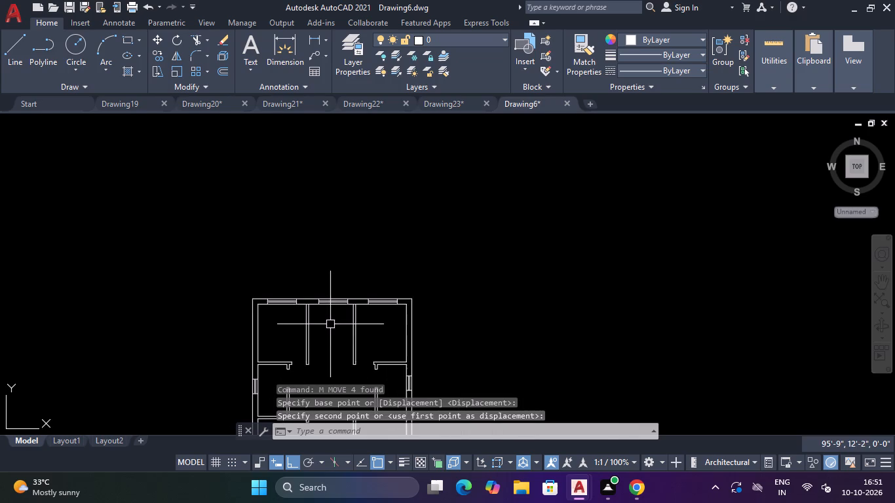
pyautogui.scroll(-4, 326, 343)
pyautogui.scroll(3, 326, 363)
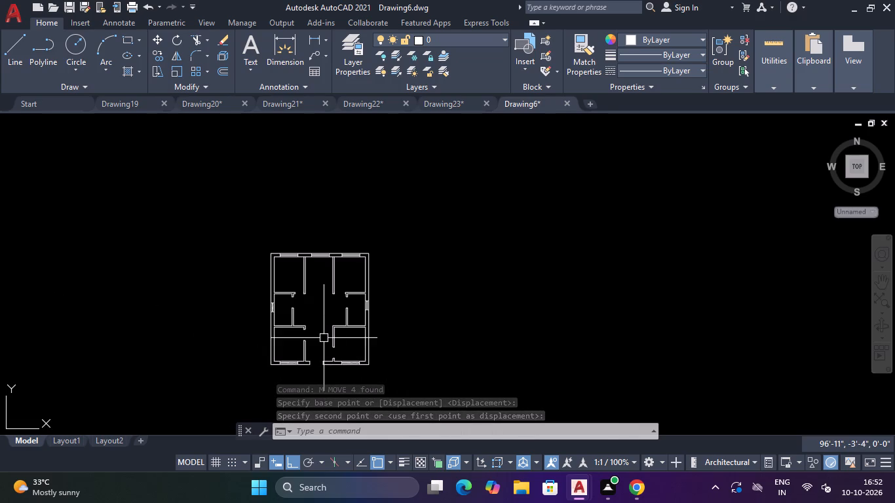
pyautogui.hotkey('ctrl', '3')
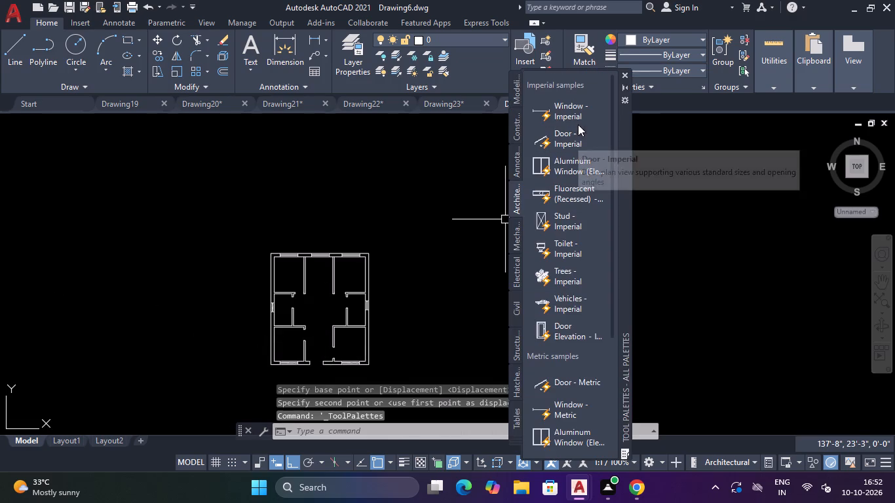
pyautogui.click(578, 138)
pyautogui.click(415, 181)
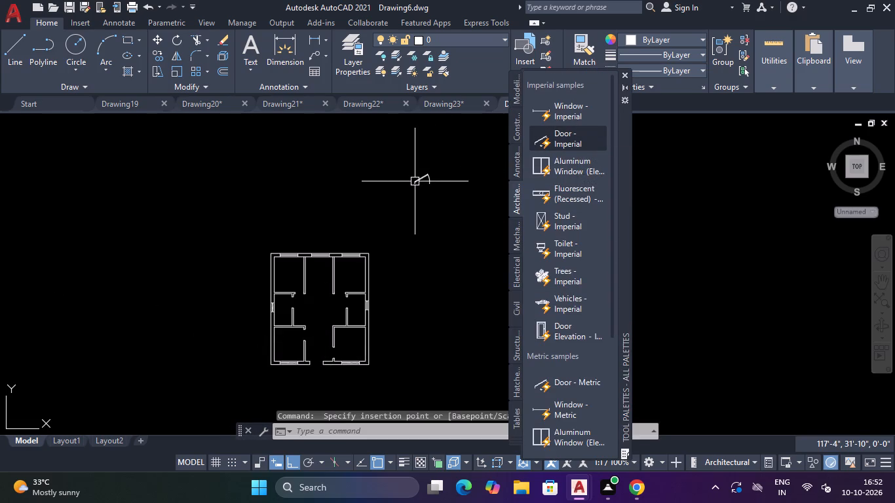
pyautogui.click(552, 140)
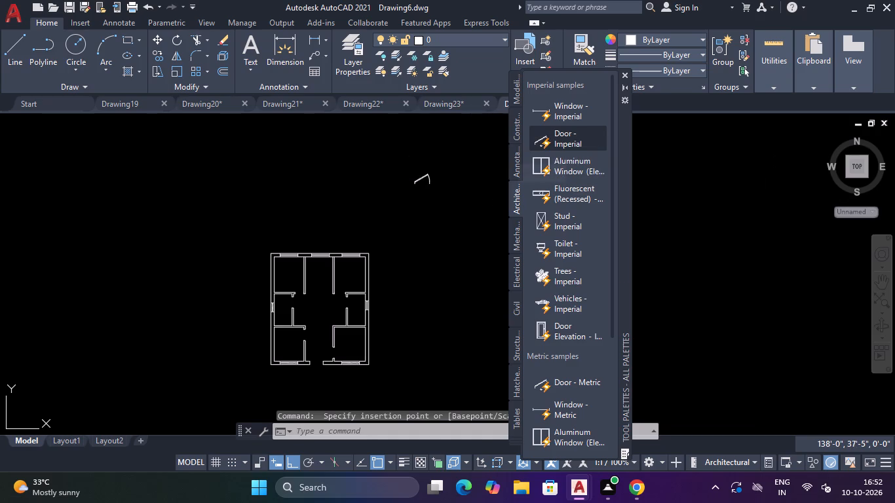
pyautogui.click(381, 178)
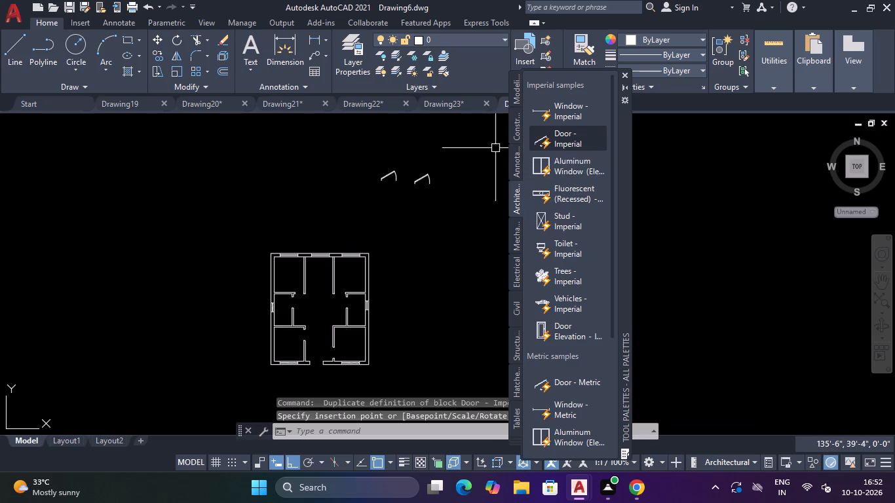
pyautogui.click(544, 136)
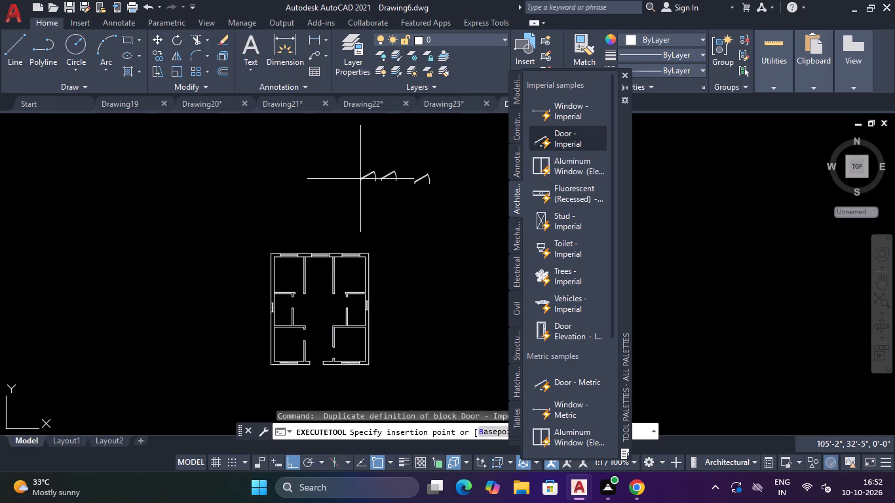
pyautogui.click(343, 179)
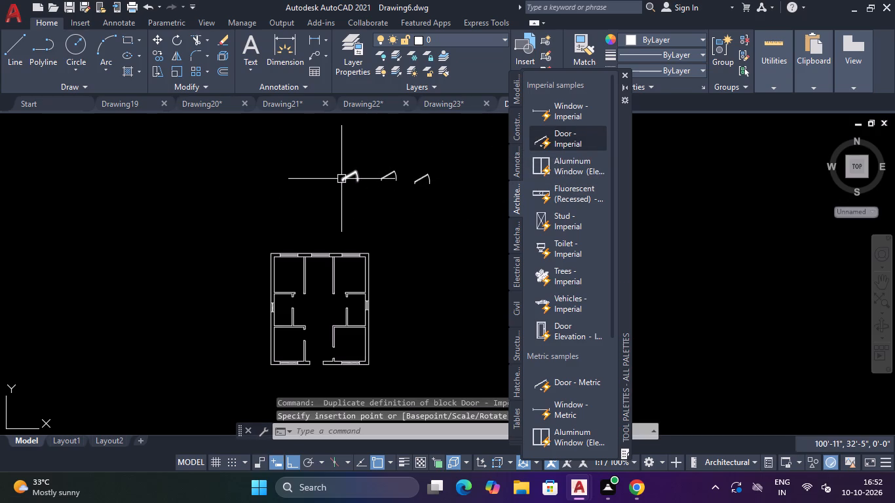
pyautogui.press('Escape')
pyautogui.click(626, 77)
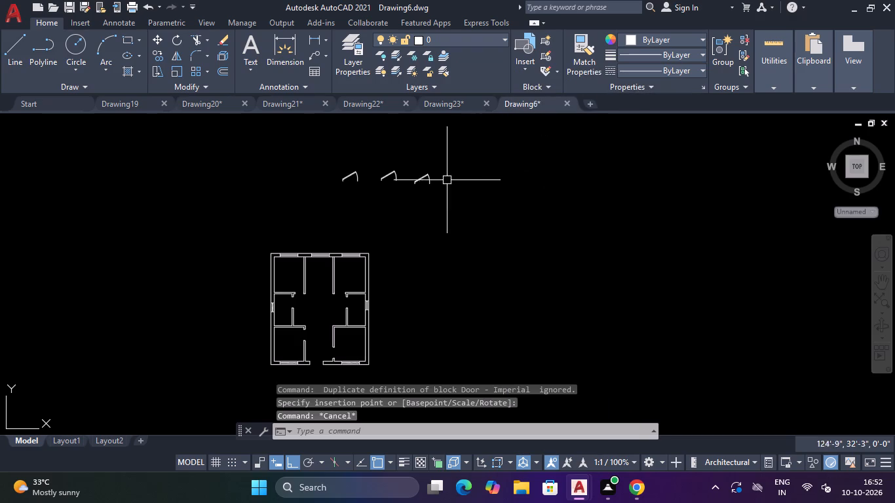
# Draw a 2' horizontal reference line just below the rightmost door block above the plan.
pyautogui.scroll(1, 430, 185)
pyautogui.write('L')
pyautogui.press('space')
pyautogui.scroll(2, 400, 198)
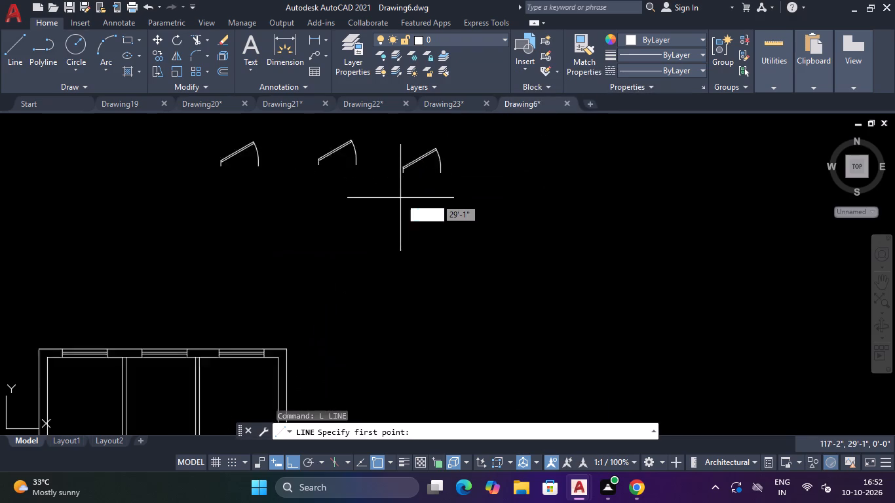
pyautogui.click(396, 187)
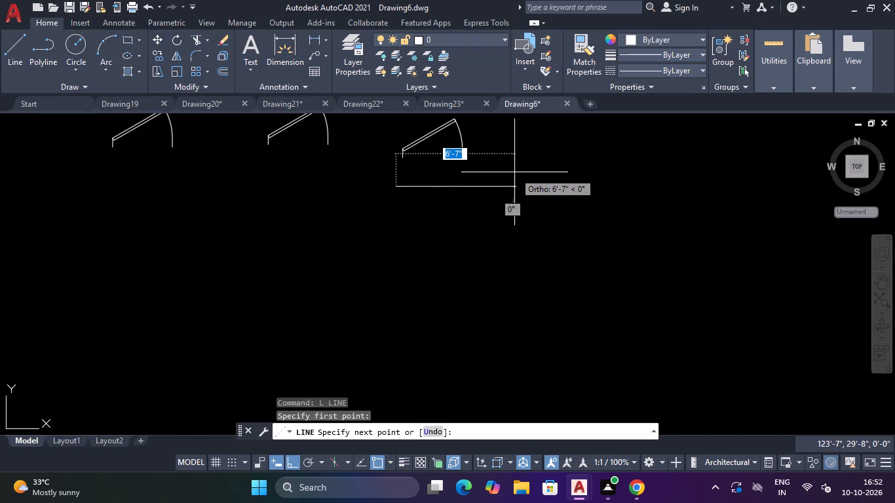
pyautogui.write("2'")
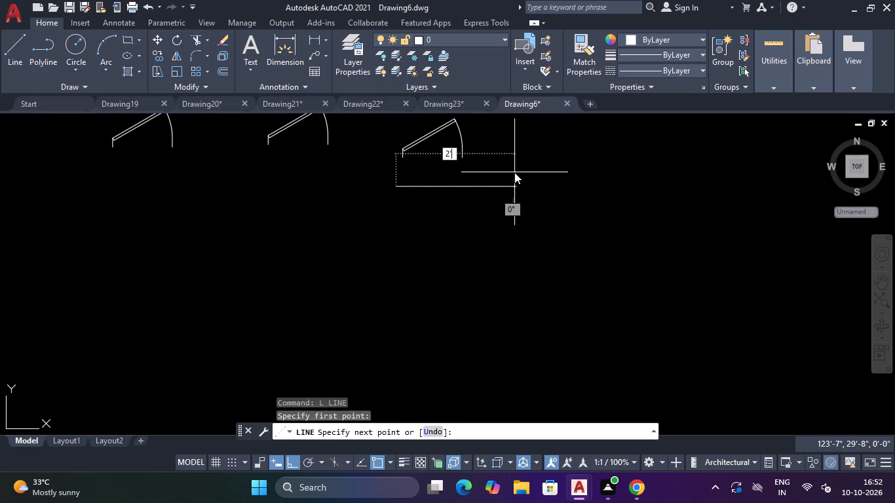
pyautogui.press('Return')
pyautogui.press('Escape')
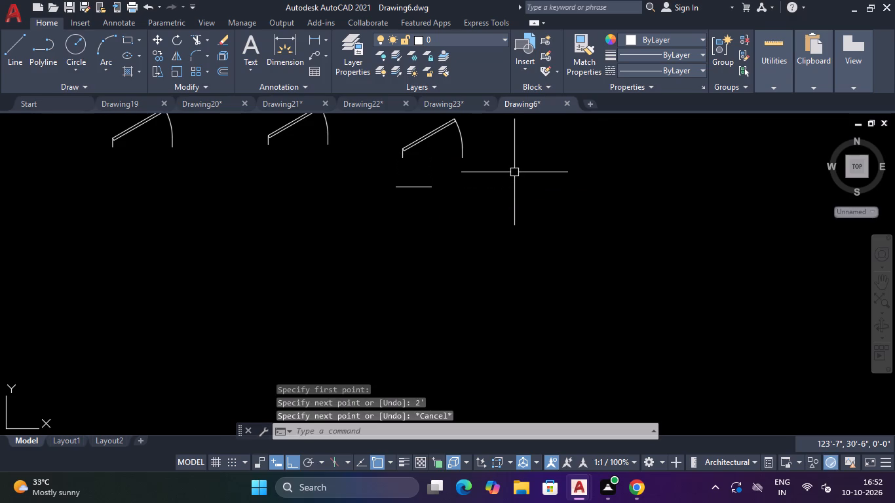
# Draw a 2'6" horizontal reference line just below the middle door block.
pyautogui.write('L')
pyautogui.press('space')
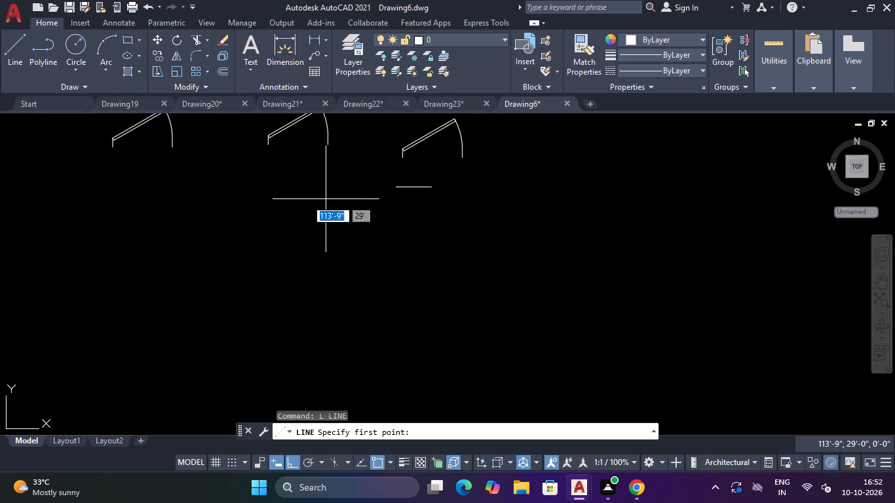
pyautogui.click(270, 182)
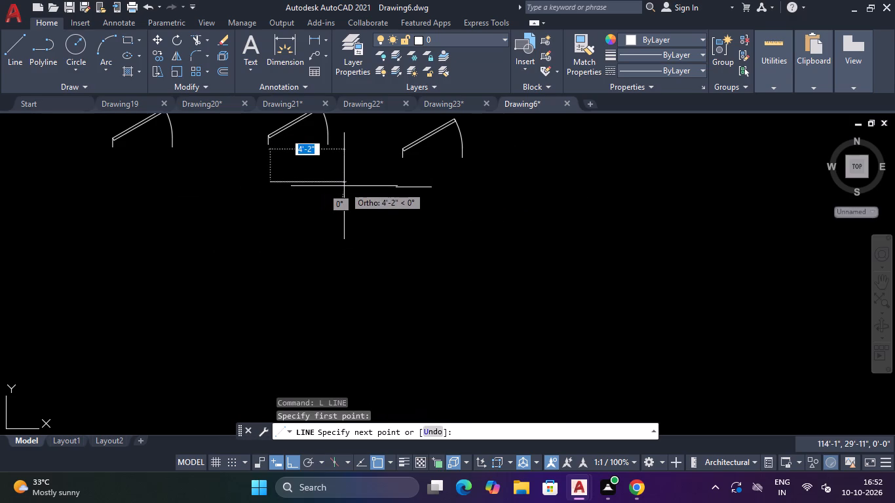
pyautogui.write('2\'6"')
pyautogui.press('Return')
pyautogui.press('Escape')
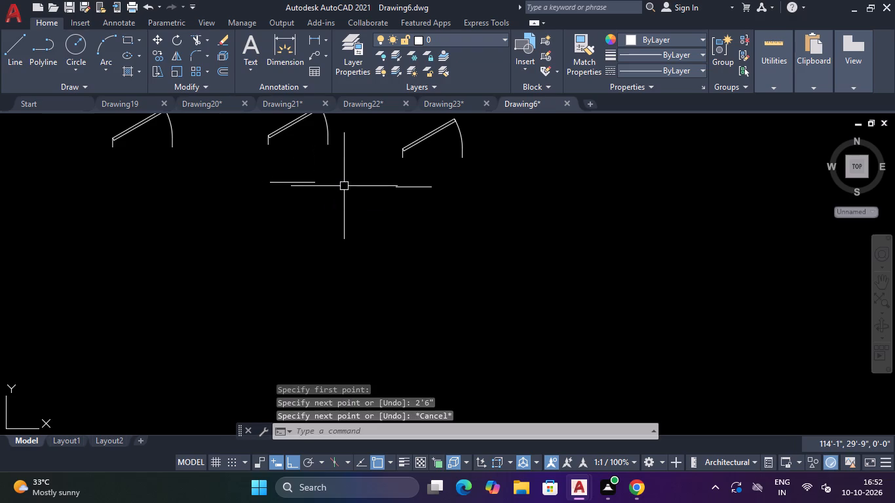
# Draw a 3' horizontal reference line just below the leftmost door block.
pyautogui.write('L')
pyautogui.press('space')
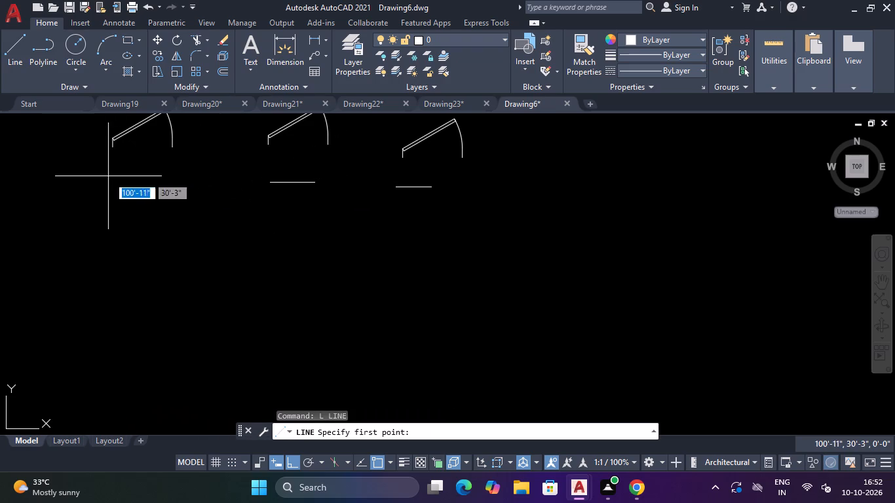
pyautogui.click(108, 176)
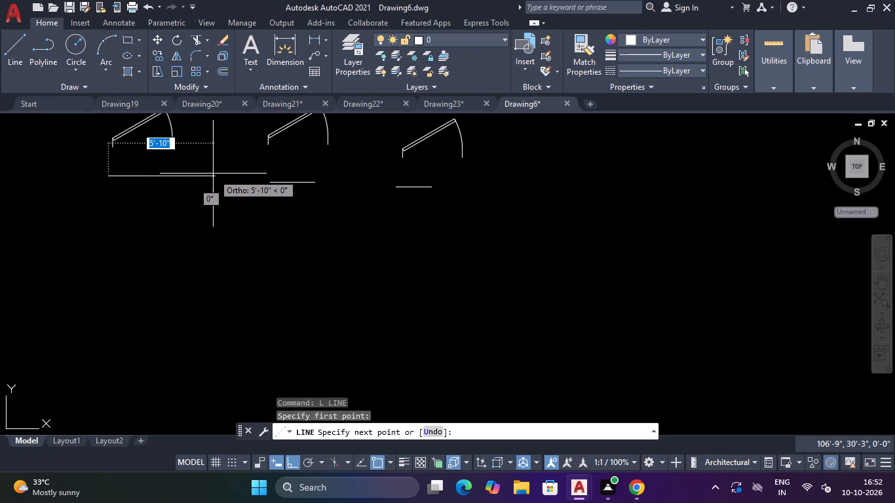
pyautogui.write("3'")
pyautogui.press('Return')
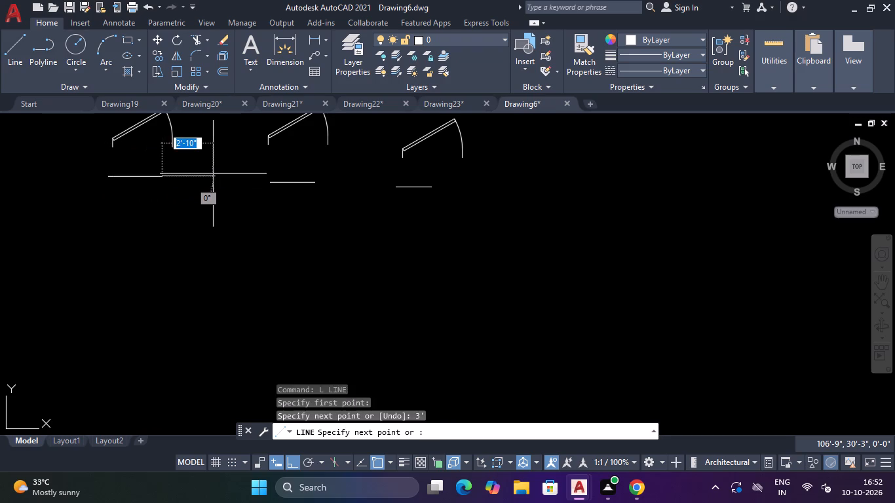
pyautogui.press('Escape')
# Scale the rightmost door block by reference, from its opening width to the length of the 2' line below it.
pyautogui.scroll(-4, 213, 174)
pyautogui.scroll(3, 252, 160)
pyautogui.click(379, 148)
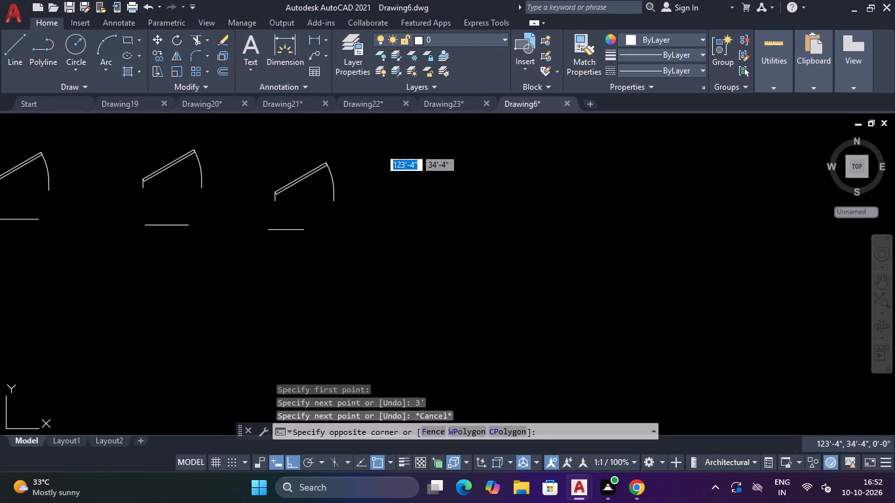
pyautogui.click(323, 193)
pyautogui.write('SC')
pyautogui.press('space')
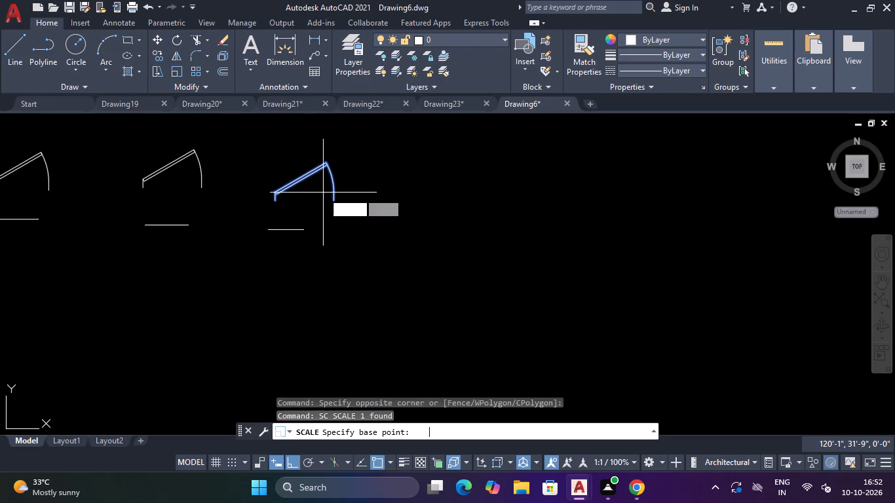
pyautogui.click(266, 231)
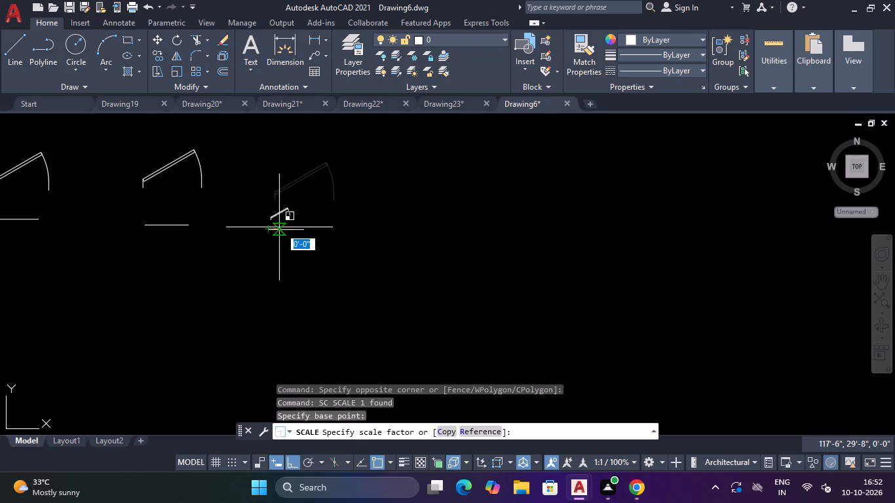
pyautogui.write('R')
pyautogui.press('space')
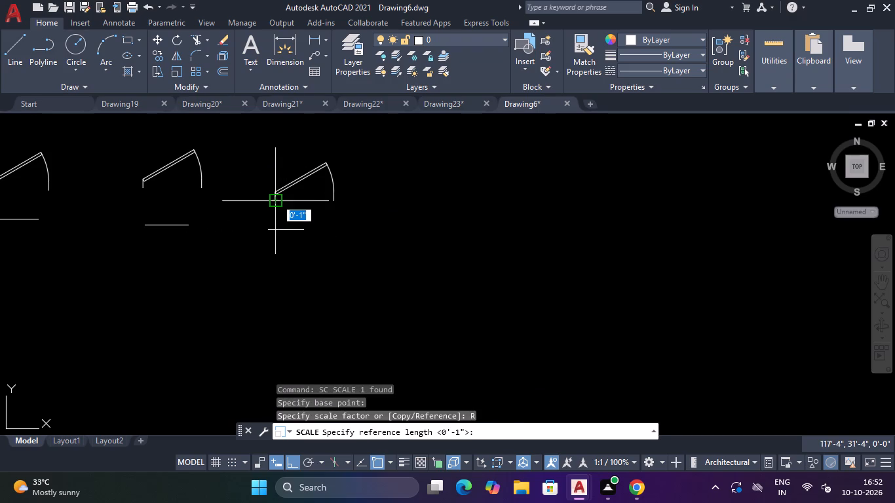
pyautogui.click(276, 198)
pyautogui.click(337, 201)
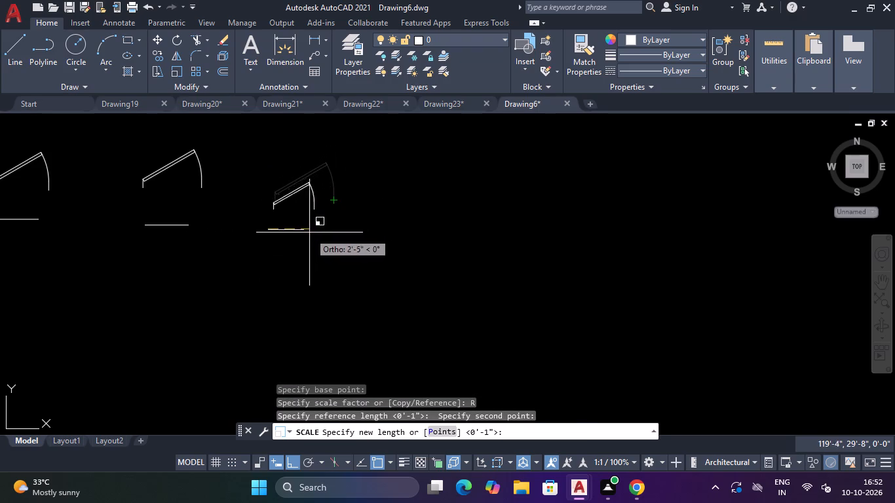
pyautogui.click(306, 233)
pyautogui.press('Escape')
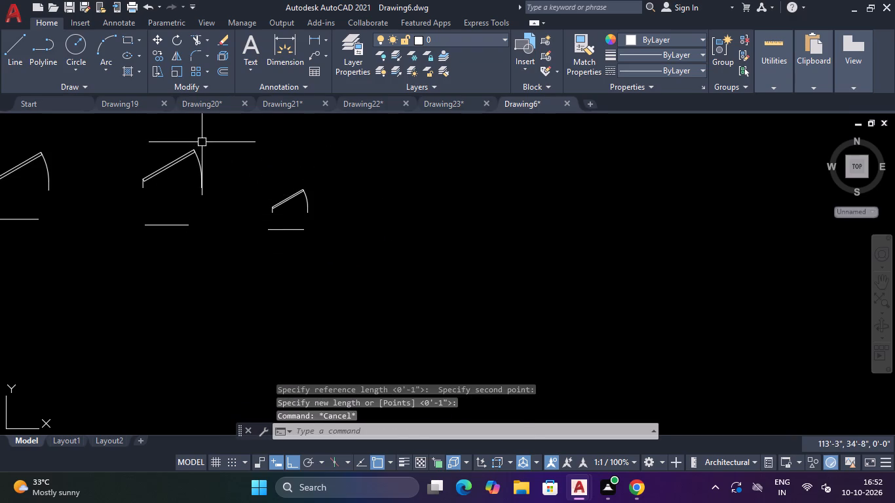
# Scale the middle door block by reference, from its opening width to the length of the 2'6" line below it.
pyautogui.click(202, 142)
pyautogui.click(180, 159)
pyautogui.write('SC')
pyautogui.press('space')
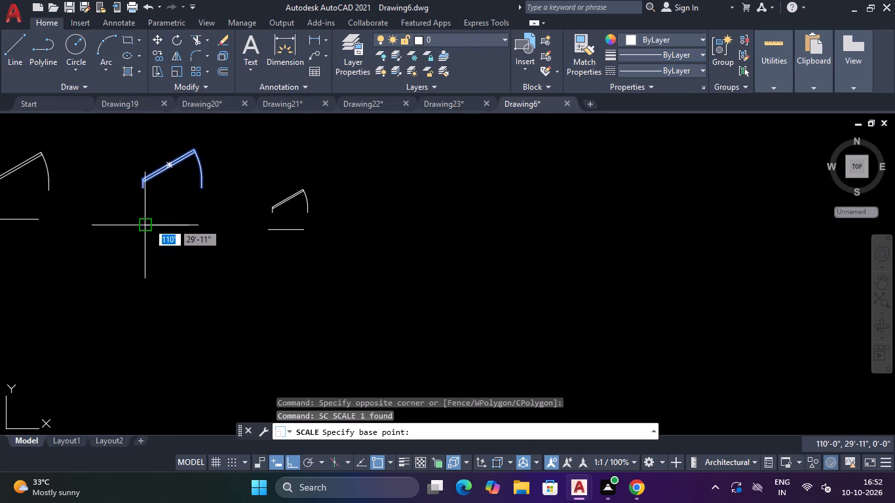
pyautogui.click(148, 223)
pyautogui.write('R')
pyautogui.press('space')
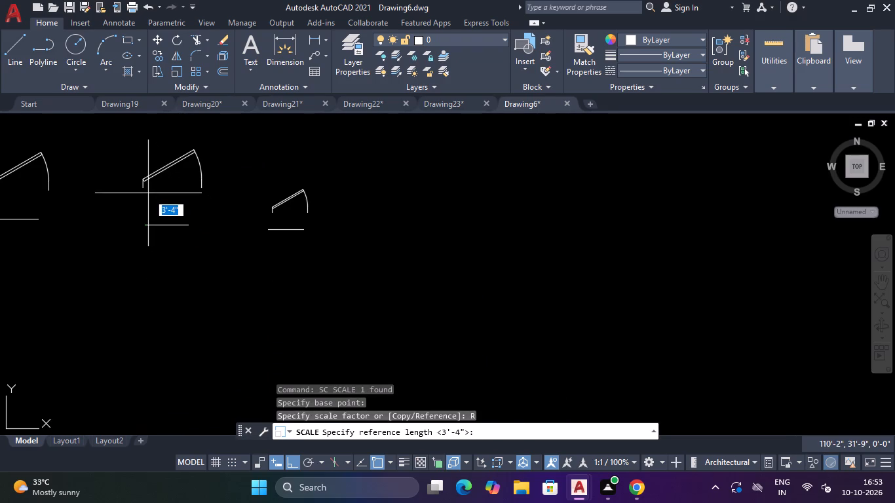
pyautogui.click(145, 188)
pyautogui.click(204, 187)
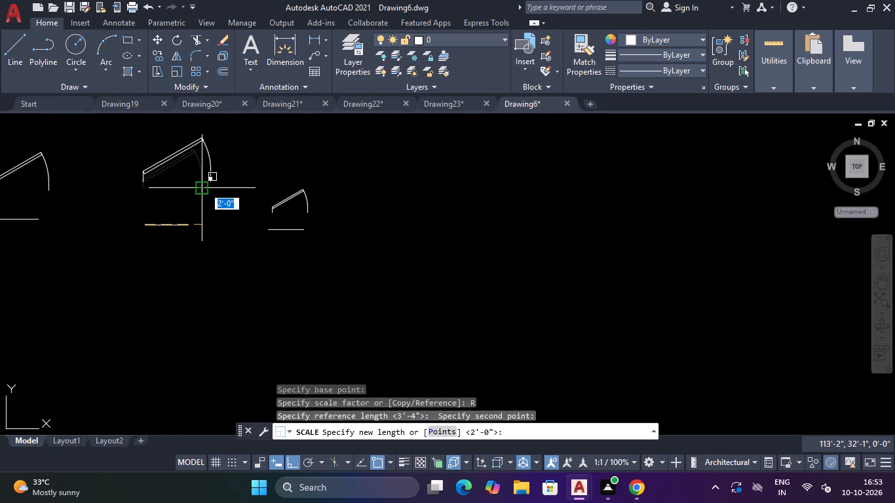
pyautogui.click(187, 223)
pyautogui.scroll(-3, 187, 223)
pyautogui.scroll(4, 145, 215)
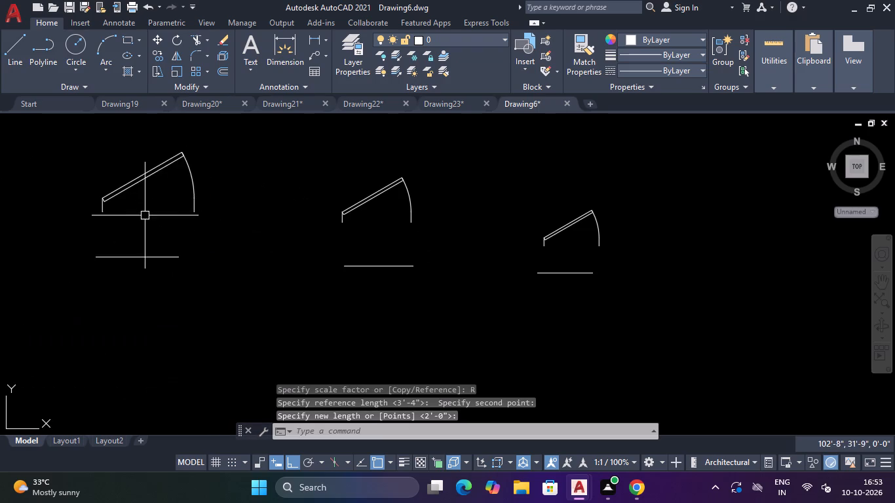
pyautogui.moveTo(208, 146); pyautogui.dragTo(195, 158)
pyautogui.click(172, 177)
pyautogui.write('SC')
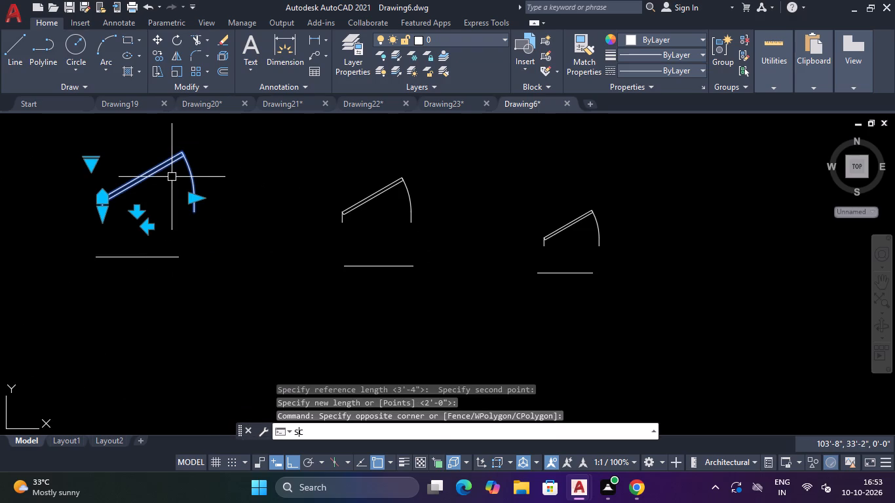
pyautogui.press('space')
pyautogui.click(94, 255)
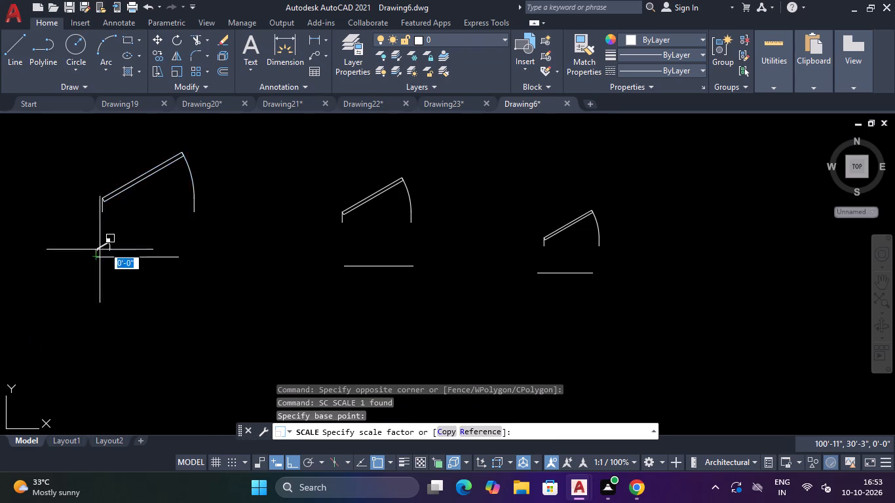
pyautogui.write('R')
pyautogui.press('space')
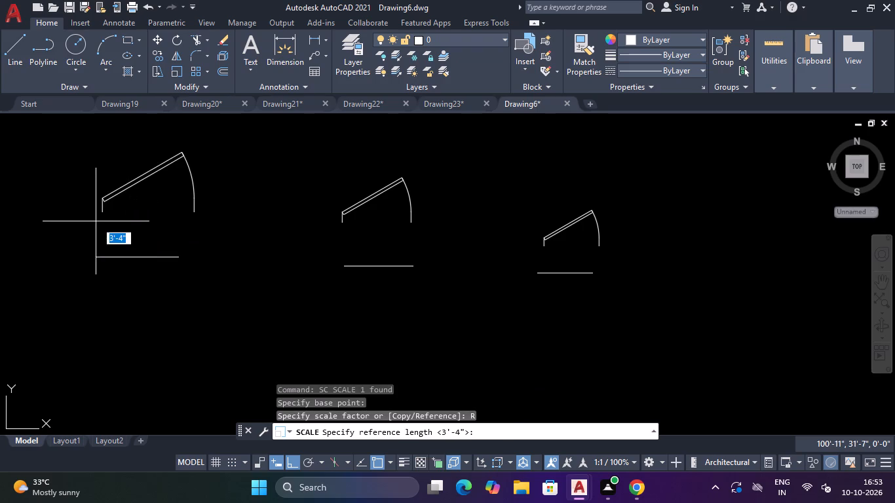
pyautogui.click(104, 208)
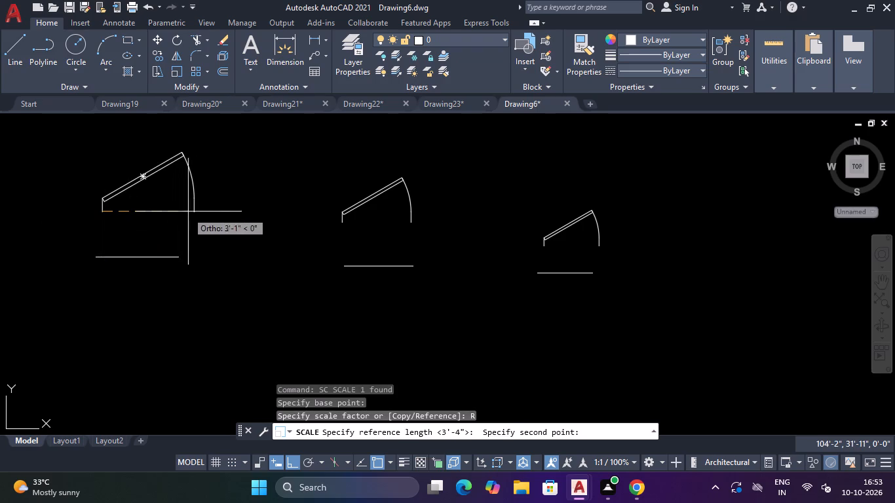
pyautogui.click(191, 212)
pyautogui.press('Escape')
# Scale the leftmost door block by reference, from its opening width to the length of the 3' line below it.
pyautogui.click(216, 172)
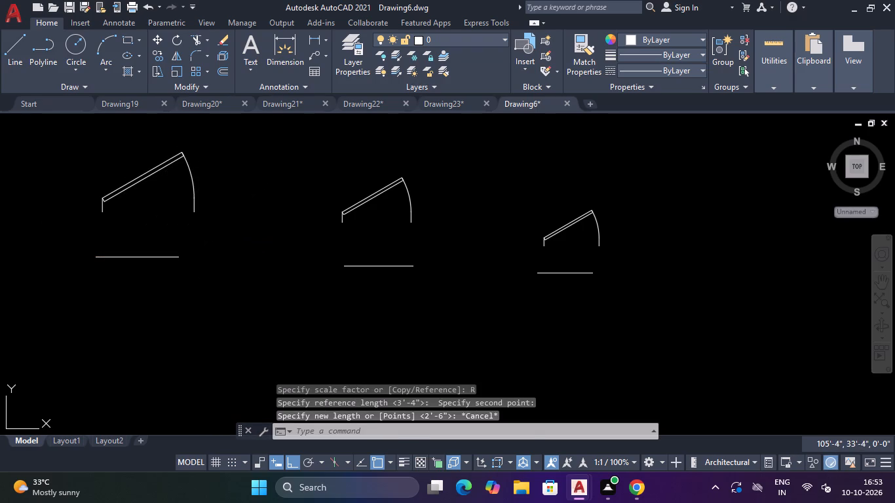
pyautogui.click(191, 185)
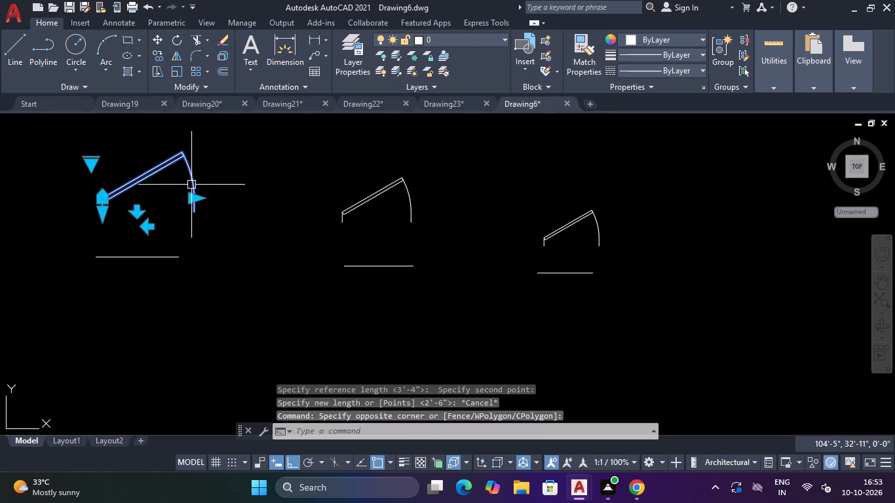
pyautogui.write('SC')
pyautogui.press('space')
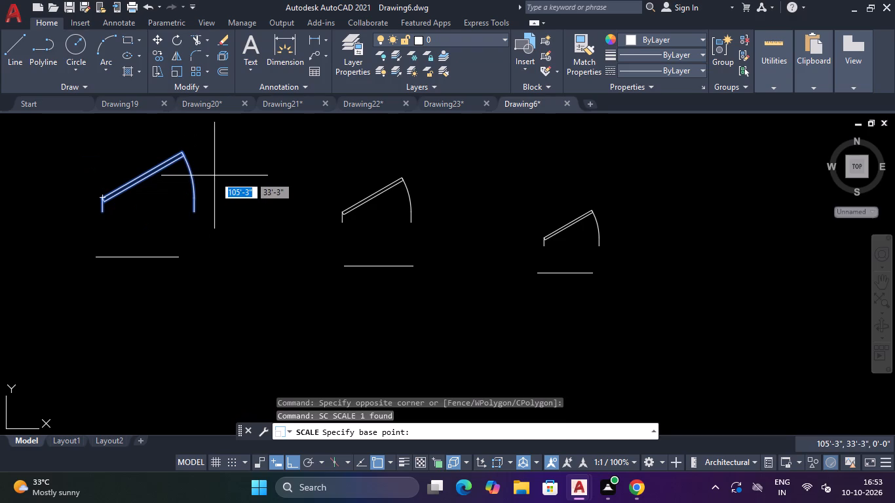
pyautogui.click(96, 257)
pyautogui.write('R')
pyautogui.press('space')
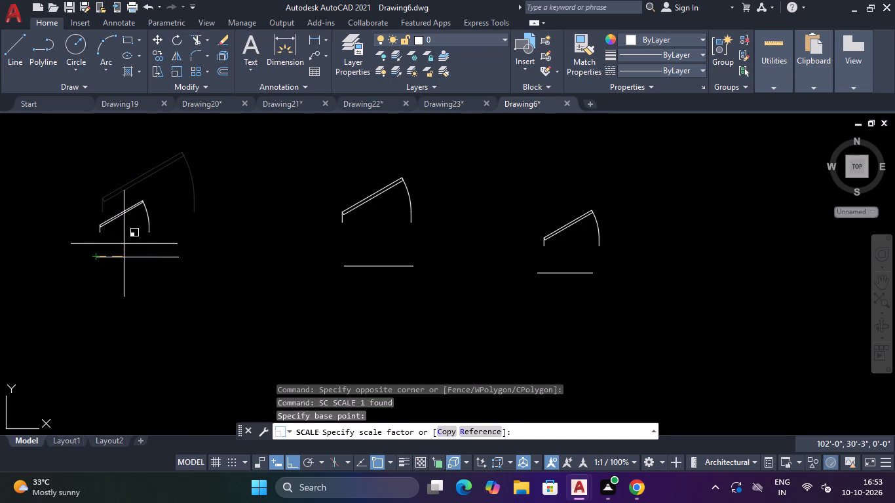
pyautogui.click(102, 214)
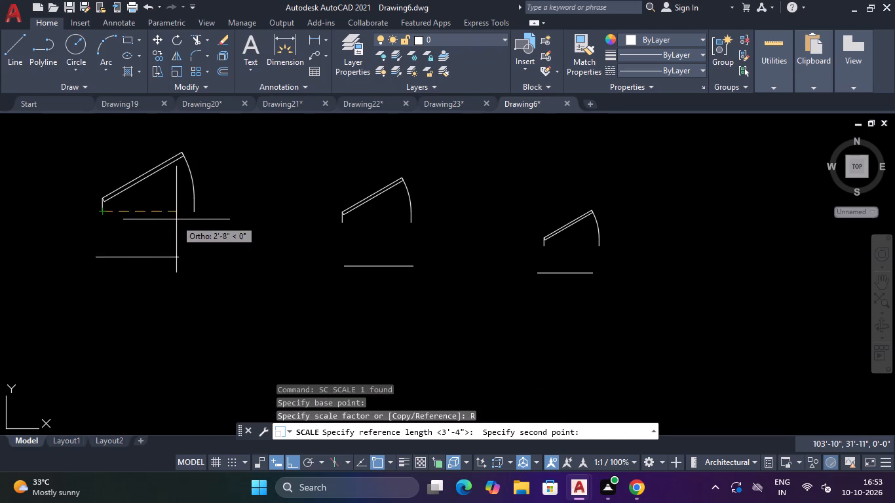
pyautogui.click(198, 212)
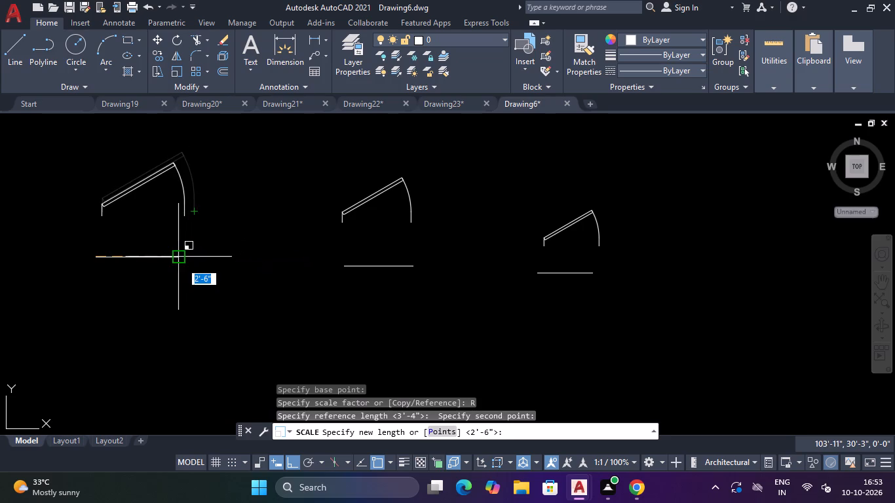
pyautogui.click(181, 262)
# Copy the 2' door block from its jamb end to the opening in the upper-left room's bottom wall.
pyautogui.scroll(-2, 263, 202)
pyautogui.scroll(1, 404, 210)
pyautogui.scroll(-2, 404, 210)
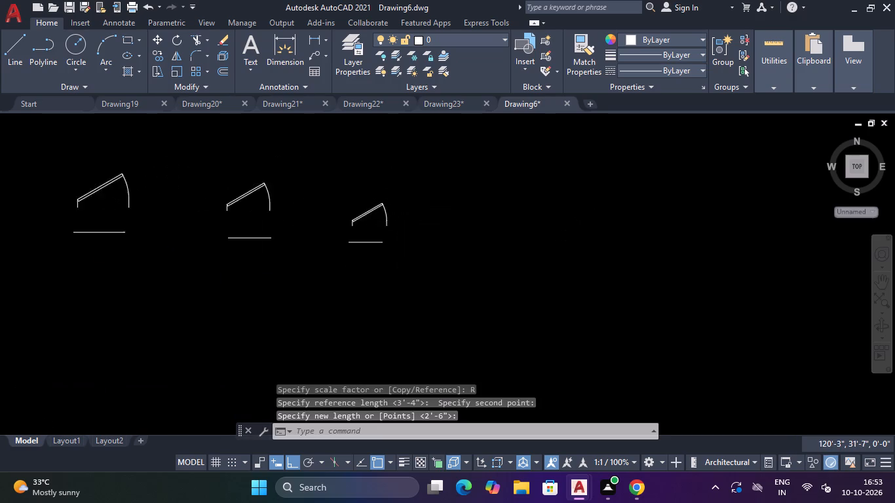
pyautogui.scroll(-1, 404, 210)
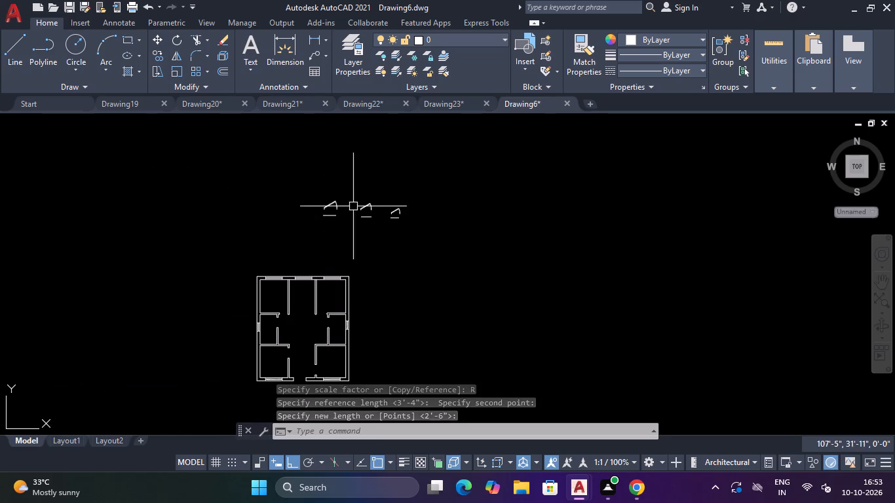
pyautogui.scroll(2, 371, 198)
pyautogui.click(375, 202)
pyautogui.press('Escape')
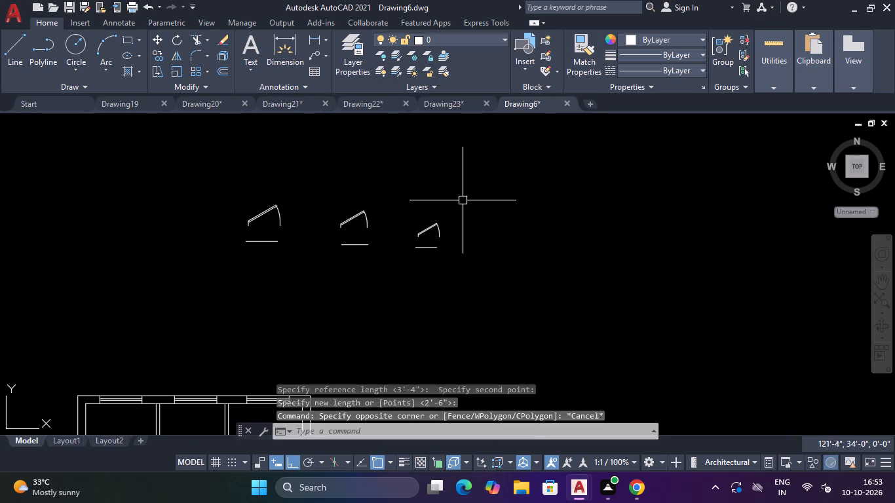
pyautogui.moveTo(466, 200); pyautogui.dragTo(465, 210)
pyautogui.click(427, 242)
pyautogui.write('CO')
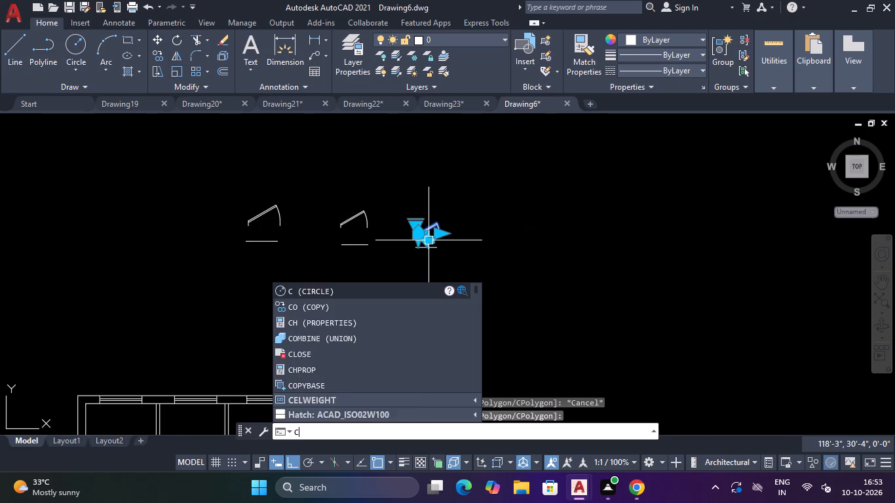
pyautogui.press('Return')
pyautogui.scroll(3, 417, 248)
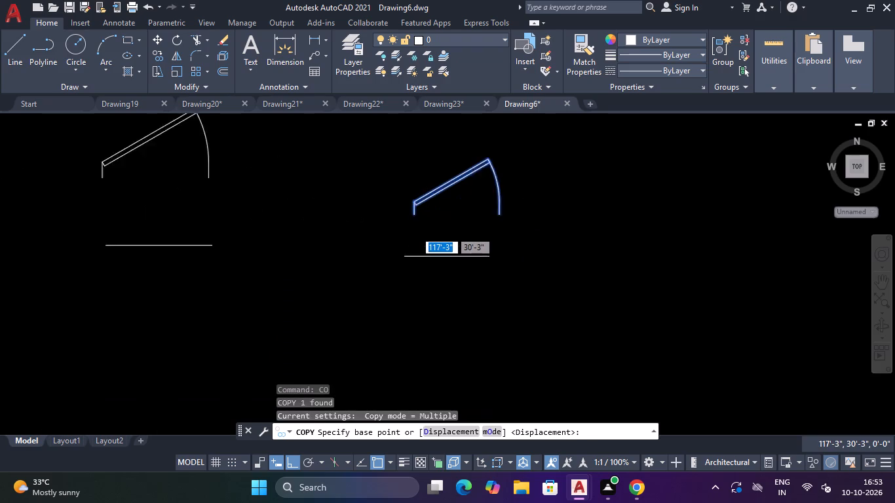
pyautogui.scroll(1, 415, 231)
pyautogui.click(409, 208)
pyautogui.scroll(-8, 409, 208)
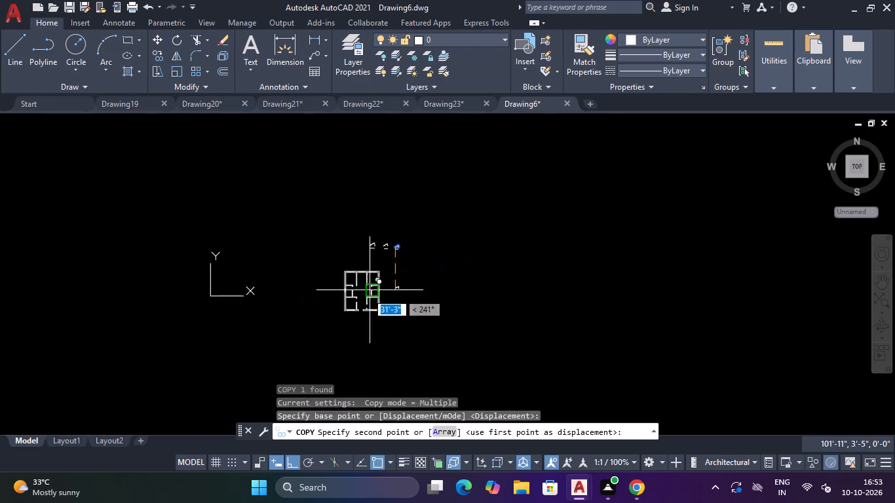
pyautogui.scroll(3, 348, 308)
pyautogui.press('F8')
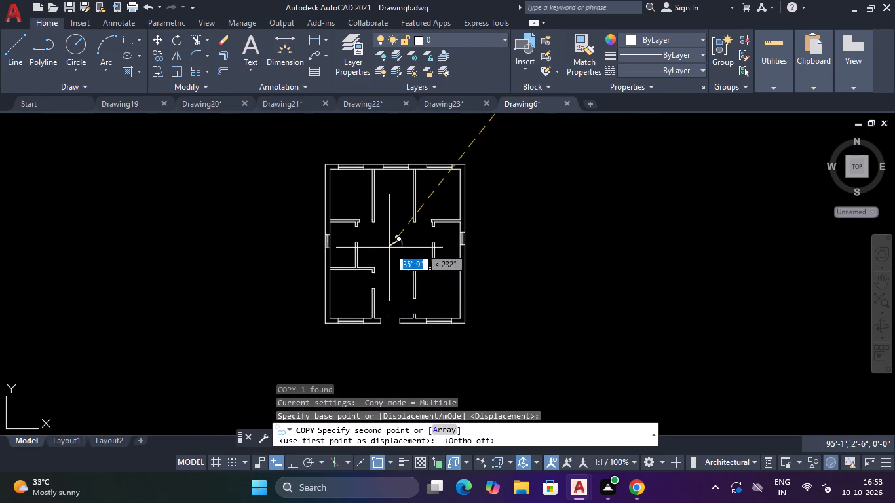
pyautogui.scroll(3, 390, 247)
pyautogui.scroll(-2, 408, 234)
pyautogui.scroll(2, 423, 185)
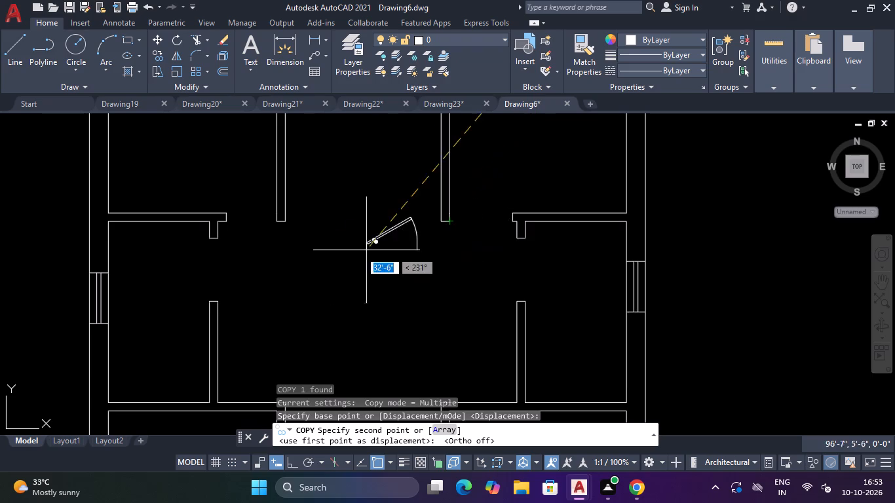
pyautogui.click(229, 223)
pyautogui.scroll(-3, 356, 251)
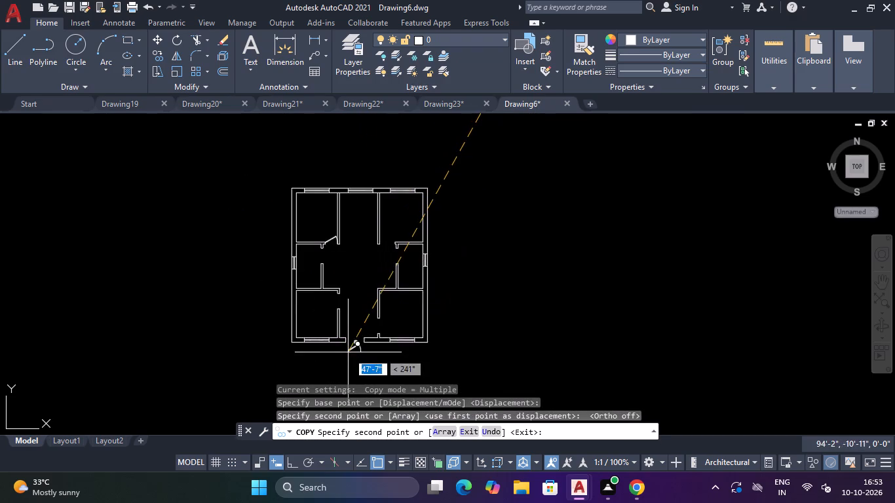
pyautogui.scroll(-3, 383, 325)
pyautogui.press('Escape')
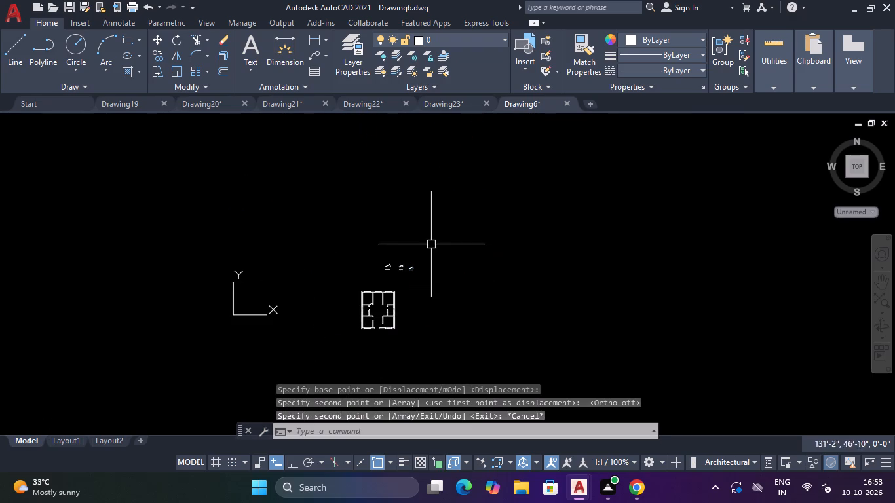
# Copy the 2'6" door block into the opening at the bottom of the upper-right room, hinged on the hall-side wall.
pyautogui.scroll(3, 390, 280)
pyautogui.click(436, 210)
pyautogui.click(419, 234)
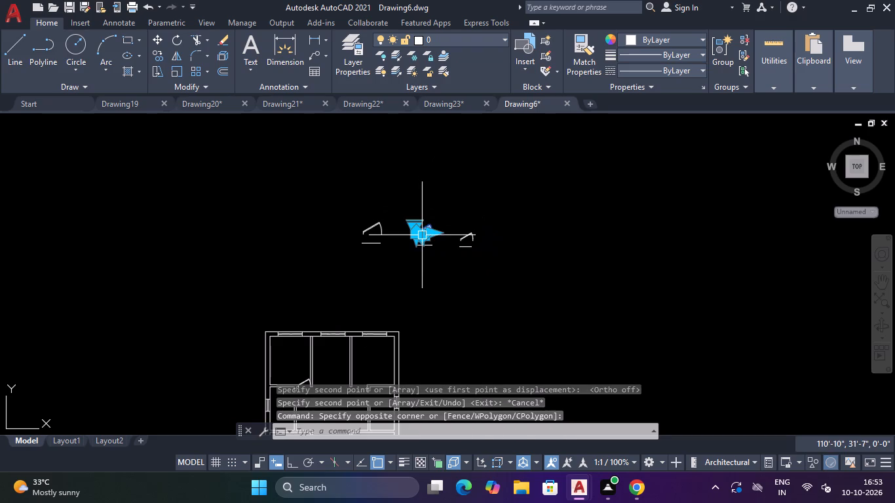
pyautogui.press('c')
pyautogui.press('o')
pyautogui.press('Return')
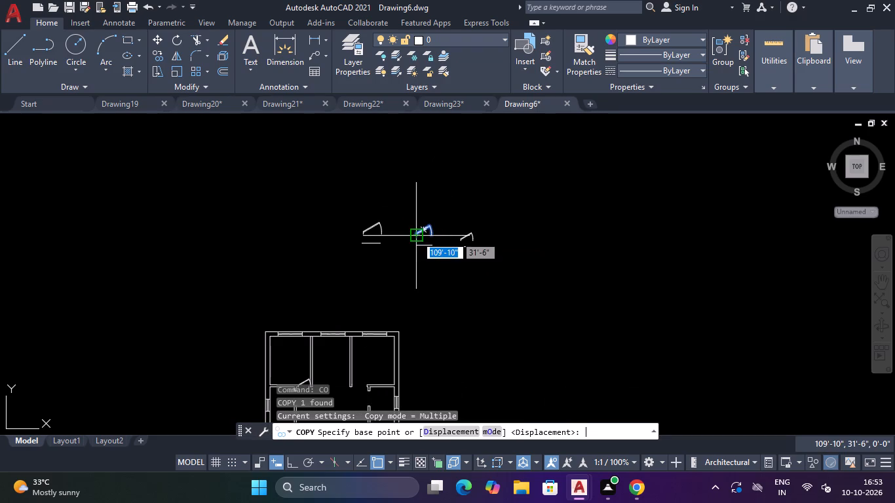
pyautogui.scroll(4, 416, 236)
pyautogui.click(394, 240)
pyautogui.scroll(-5, 392, 246)
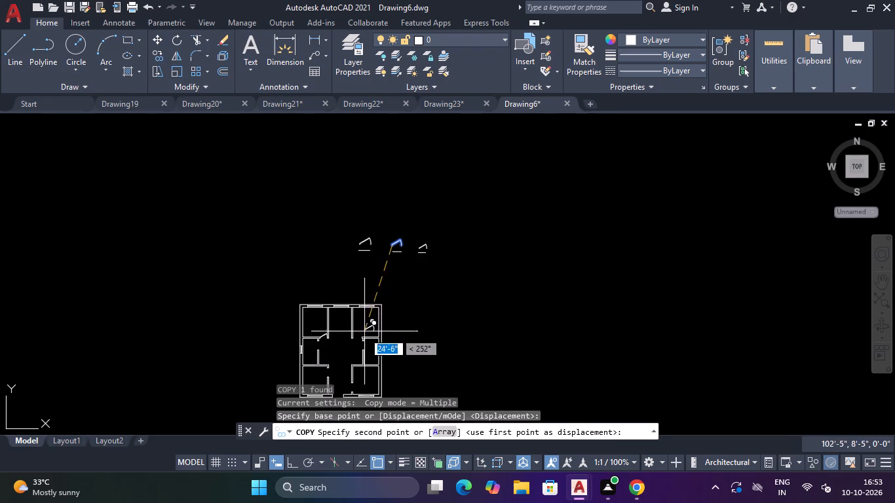
pyautogui.scroll(3, 362, 333)
pyautogui.scroll(4, 314, 354)
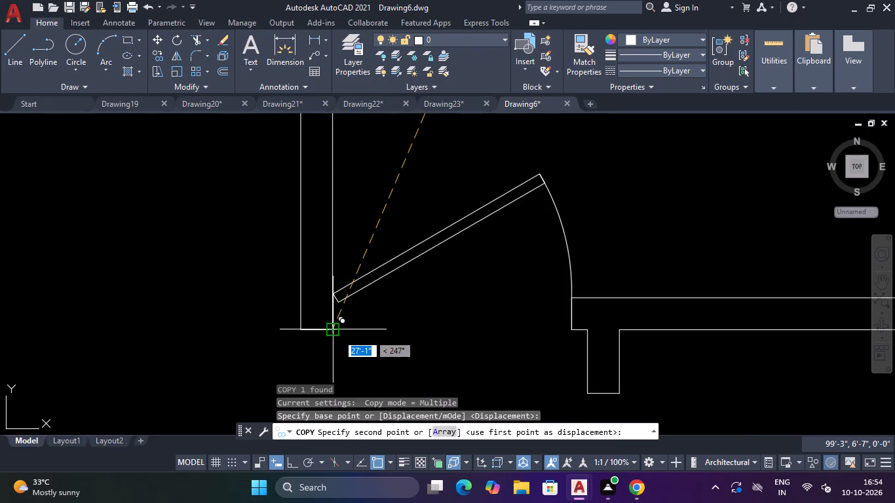
pyautogui.click(338, 334)
# Place another copy of the 2'6" door block in the empty space of the central hall.
pyautogui.scroll(-8, 338, 334)
pyautogui.scroll(2, 354, 365)
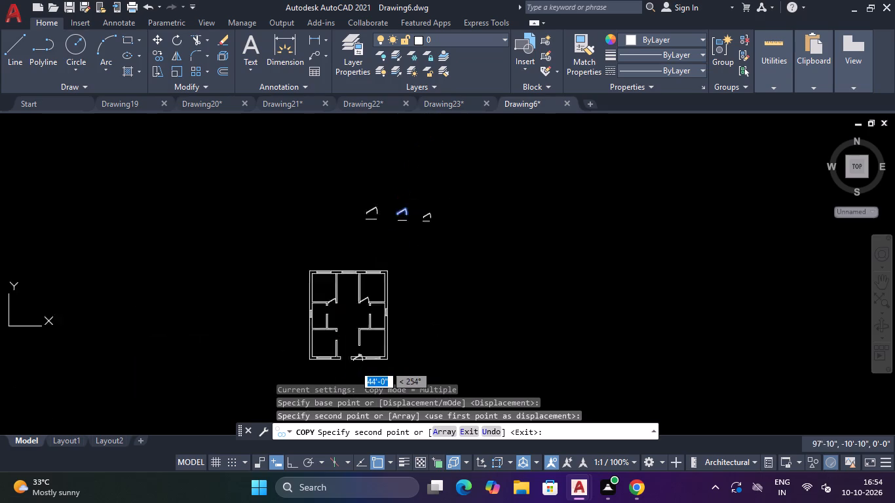
pyautogui.scroll(2, 354, 365)
pyautogui.scroll(-3, 314, 263)
pyautogui.scroll(3, 312, 240)
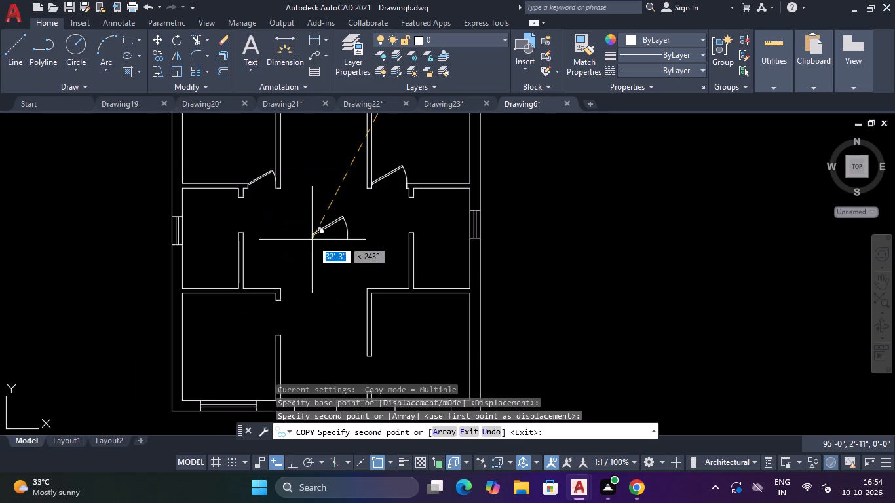
pyautogui.click(312, 240)
pyautogui.press('Escape')
# Rotate the door block in the central hall by 270° so it fits openings in vertical walls.
pyautogui.click(343, 206)
pyautogui.click(328, 242)
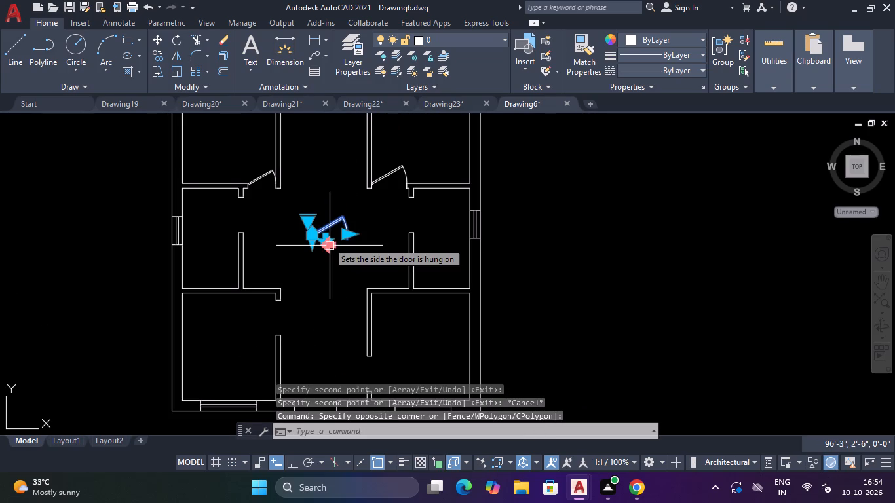
pyautogui.write('RO')
pyautogui.press('Return')
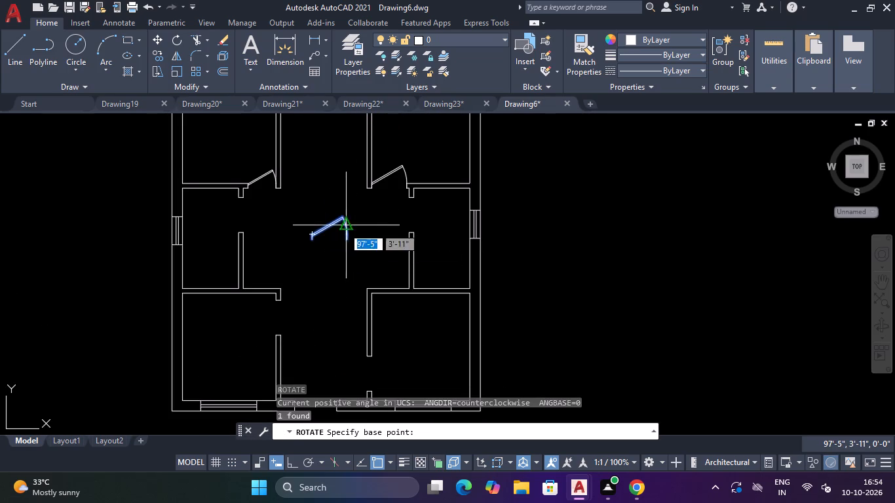
pyautogui.click(349, 219)
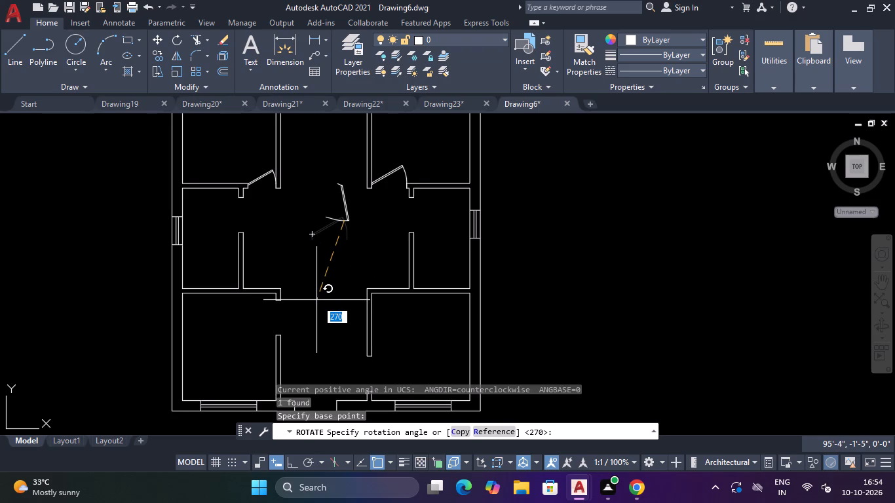
pyautogui.press('F8')
pyautogui.click(337, 297)
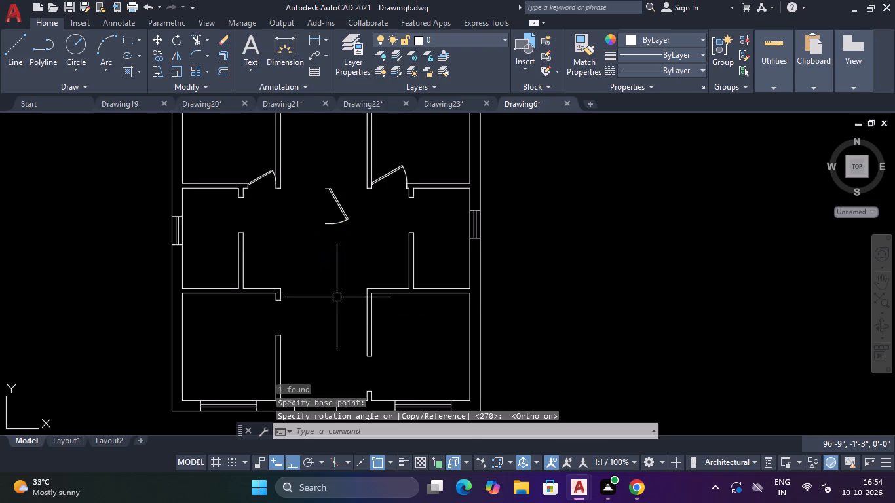
pyautogui.press('Escape')
pyautogui.press('Escape')
pyautogui.press('Escape')
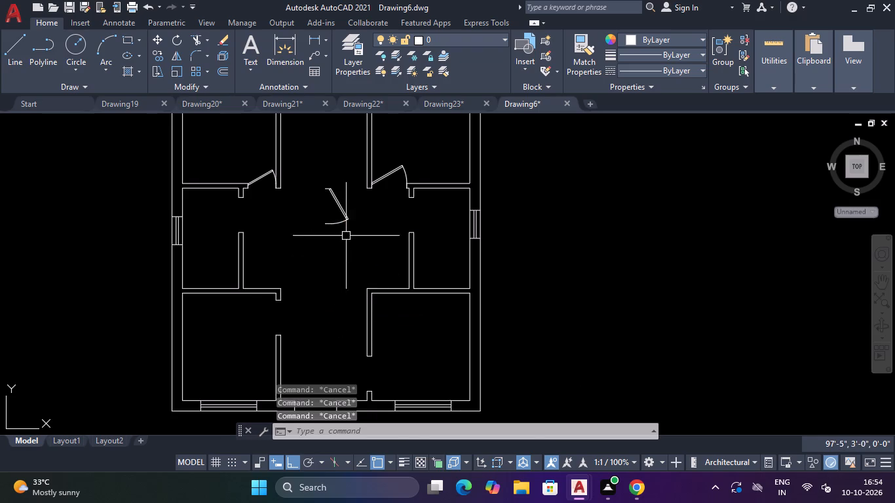
# Copy the rotated hall door into the vertical-wall openings of the middle-left and middle-right rooms.
pyautogui.click(344, 195)
pyautogui.click(321, 219)
pyautogui.write('CO')
pyautogui.press('Return')
pyautogui.scroll(1, 321, 194)
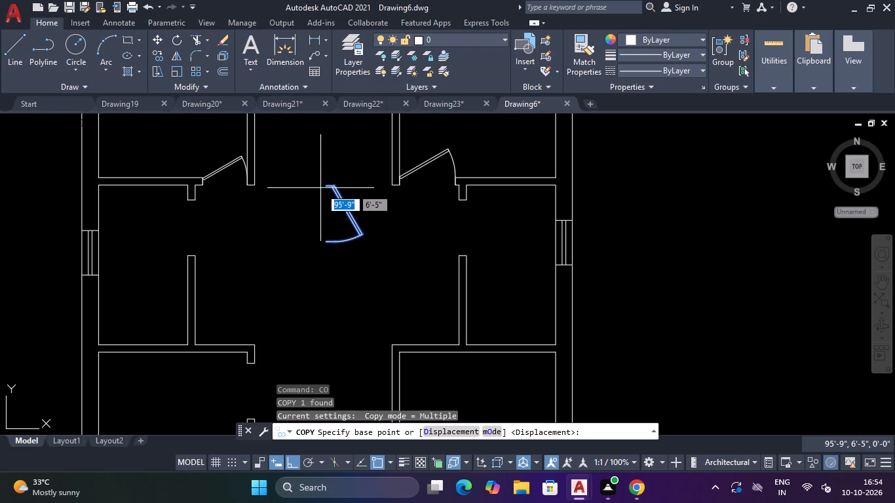
pyautogui.click(324, 187)
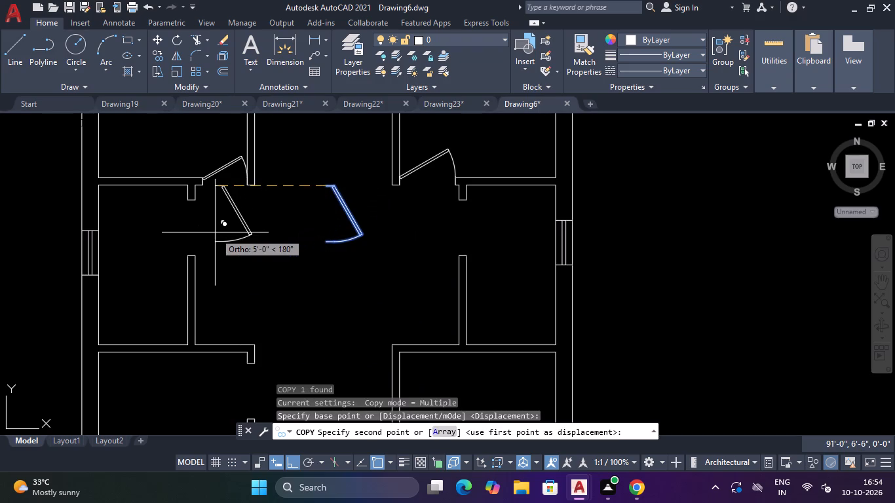
pyautogui.press('F8')
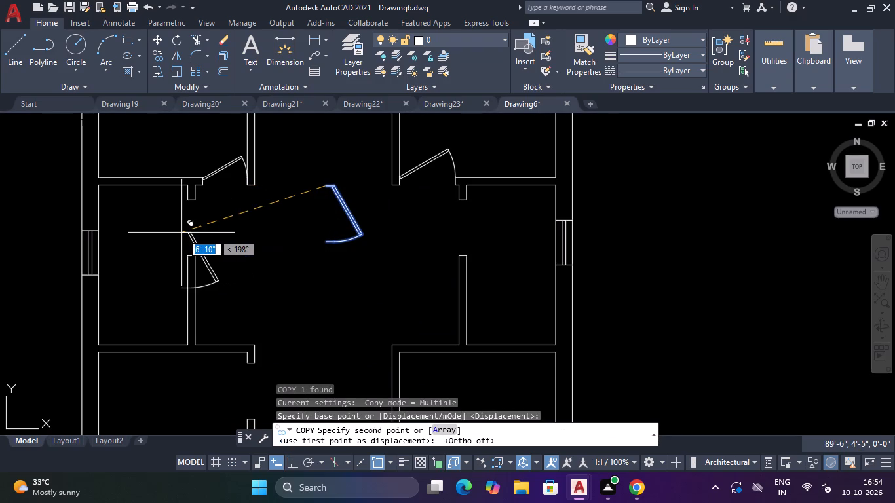
pyautogui.scroll(2, 160, 219)
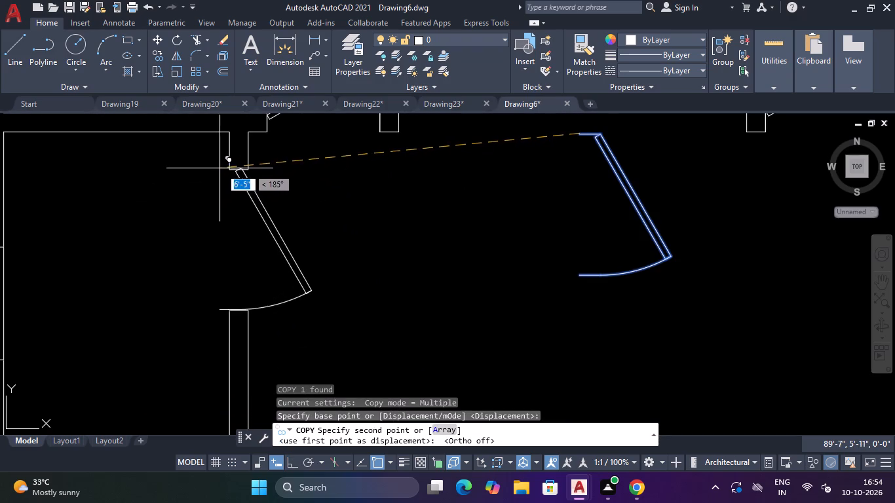
pyautogui.click(225, 168)
pyautogui.scroll(-3, 261, 178)
pyautogui.scroll(1, 428, 183)
pyautogui.click(419, 180)
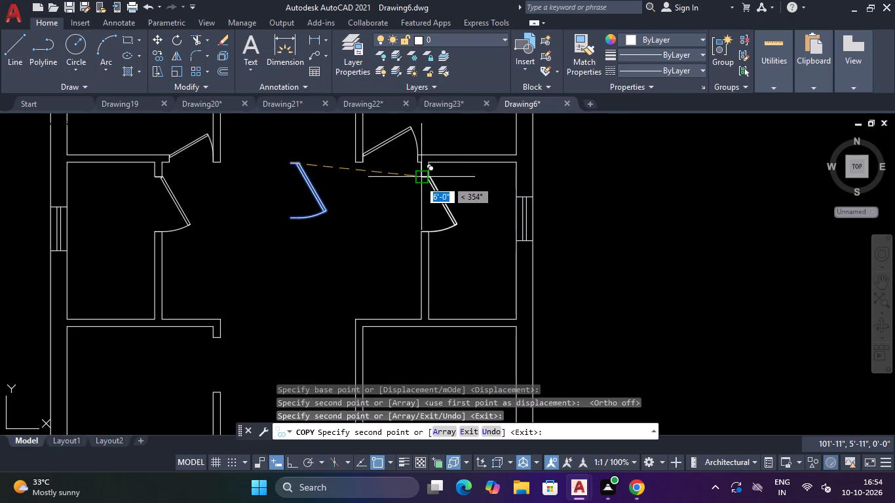
# Place further copies of the rotated door in the vertical-wall openings of the lower-left and lower-right rooms.
pyautogui.scroll(-2, 416, 189)
pyautogui.scroll(4, 335, 248)
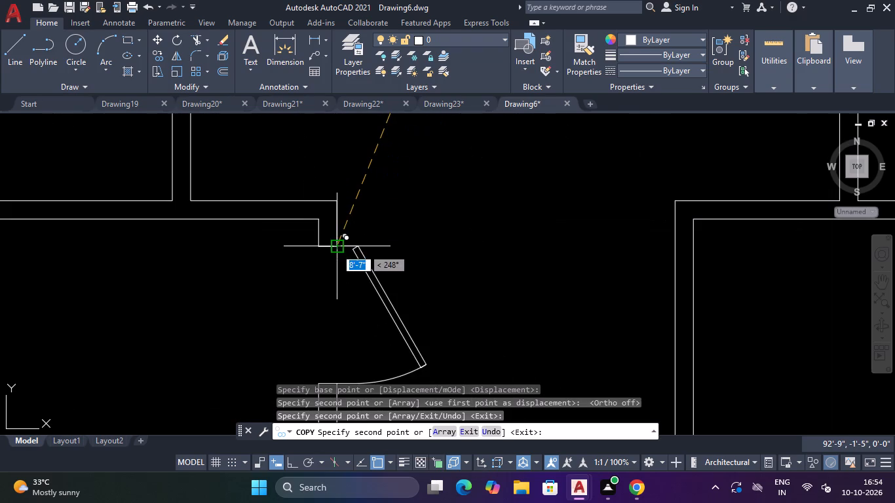
pyautogui.click(315, 246)
pyautogui.scroll(-3, 315, 246)
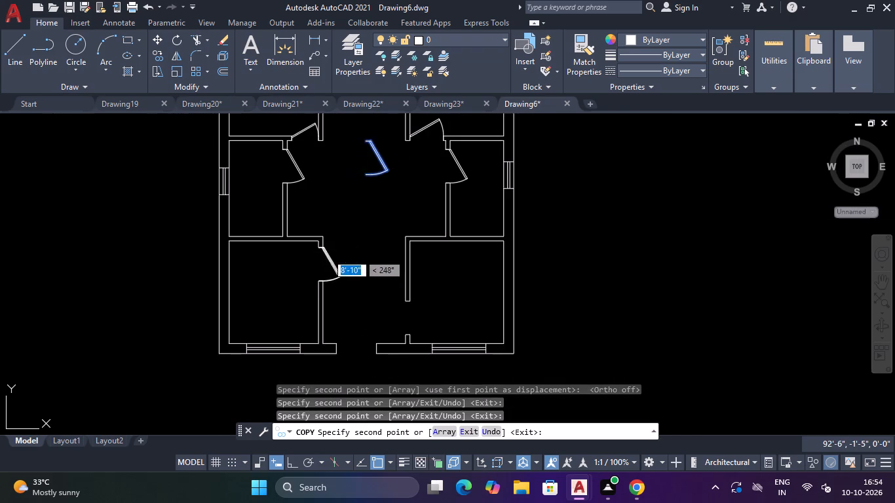
pyautogui.scroll(3, 406, 298)
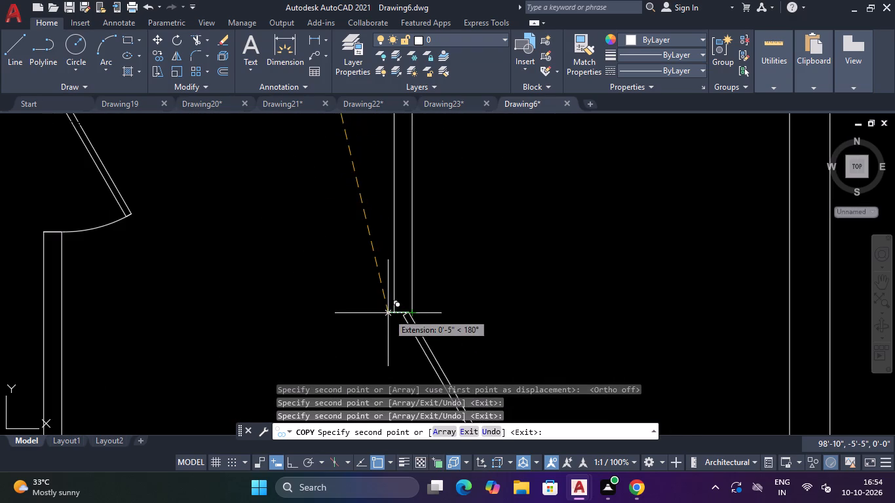
pyautogui.click(393, 312)
pyautogui.scroll(-7, 393, 312)
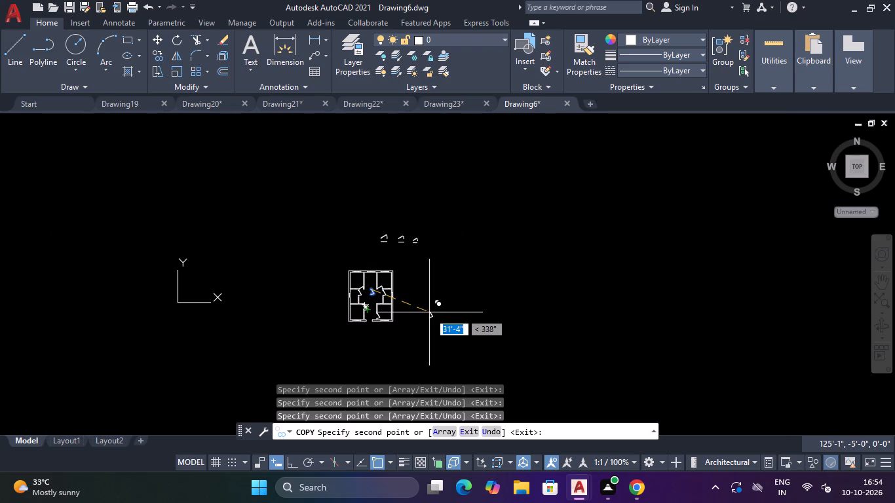
pyautogui.scroll(-4, 429, 312)
pyautogui.scroll(5, 427, 313)
pyautogui.press('Escape')
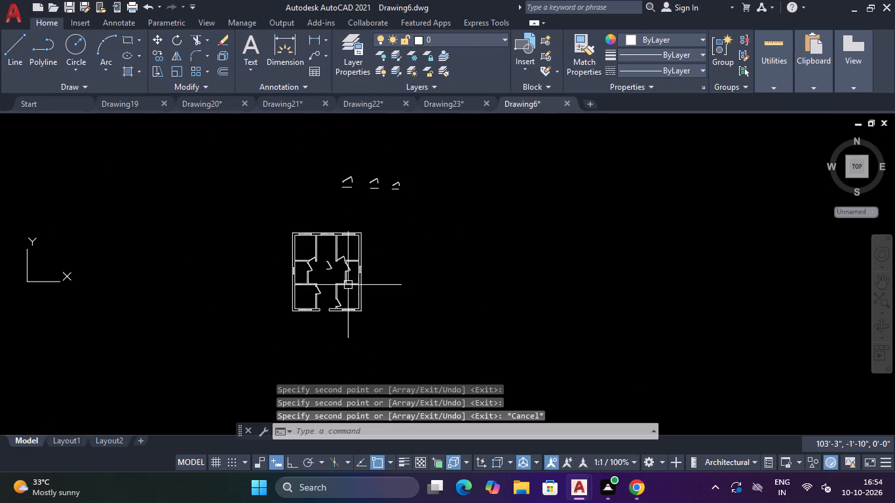
# Delete the spare rotated door block left in the central hall.
pyautogui.scroll(3, 332, 277)
pyautogui.moveTo(319, 216); pyautogui.dragTo(310, 219)
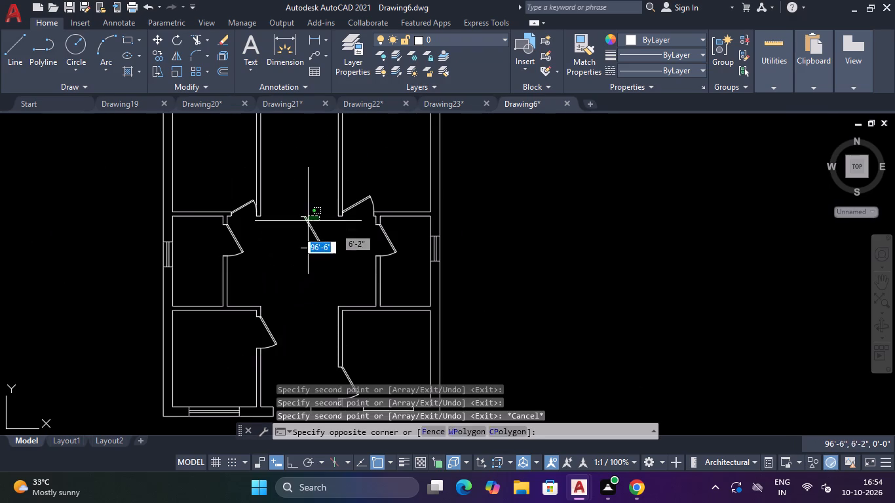
pyautogui.click(292, 234)
pyautogui.press('Delete')
# Copy the 3' door block from the row above the plan into the main entrance opening in the bottom outer wall.
pyautogui.scroll(-4, 308, 217)
pyautogui.scroll(3, 322, 189)
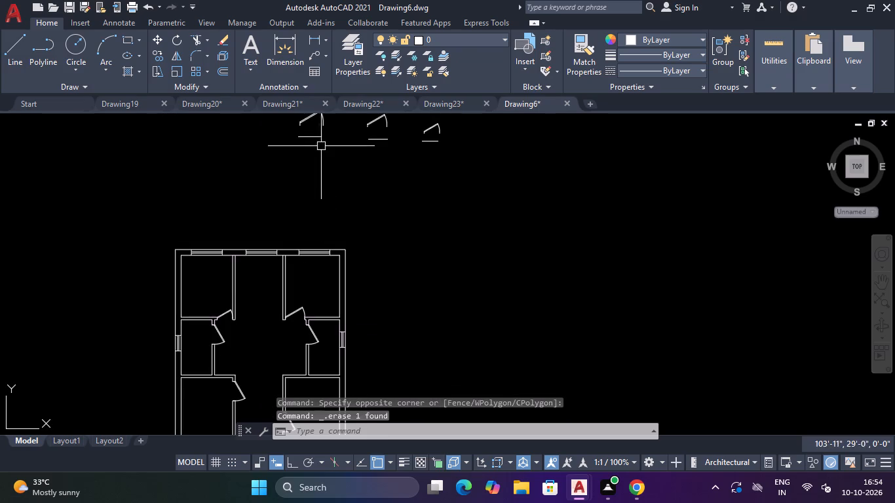
pyautogui.scroll(-4, 319, 153)
pyautogui.scroll(4, 321, 138)
pyautogui.click(310, 157)
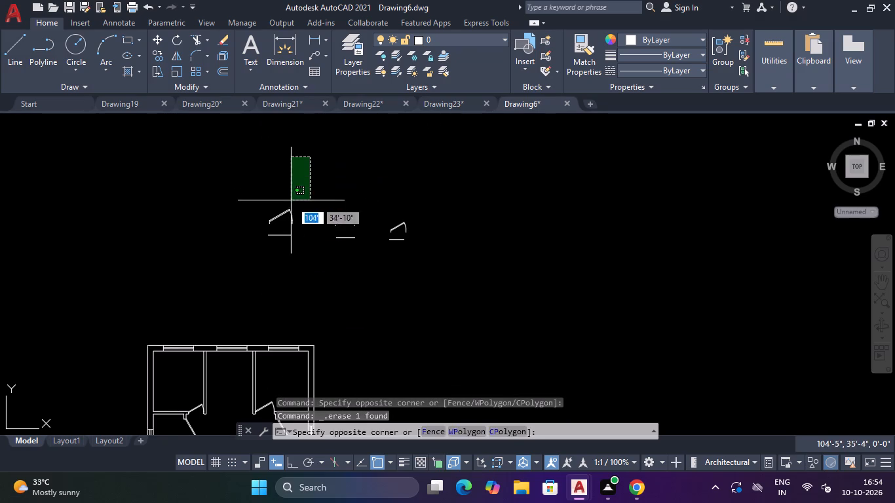
pyautogui.click(280, 220)
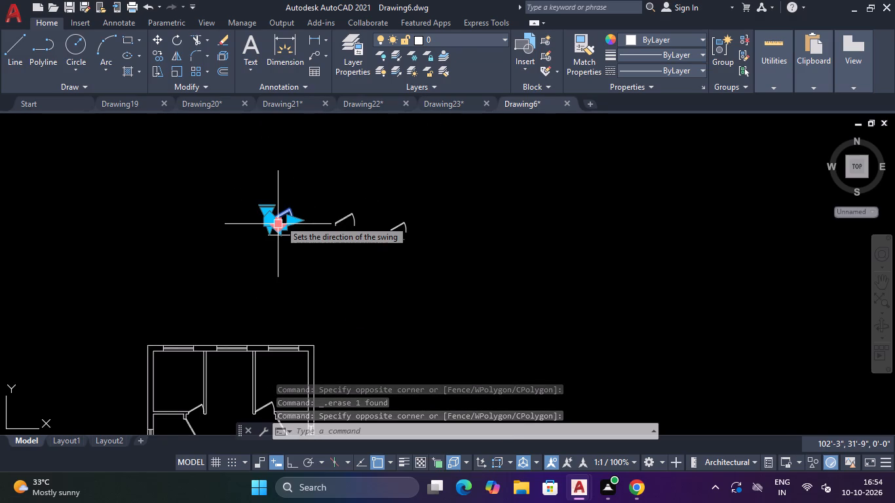
pyautogui.scroll(1, 259, 217)
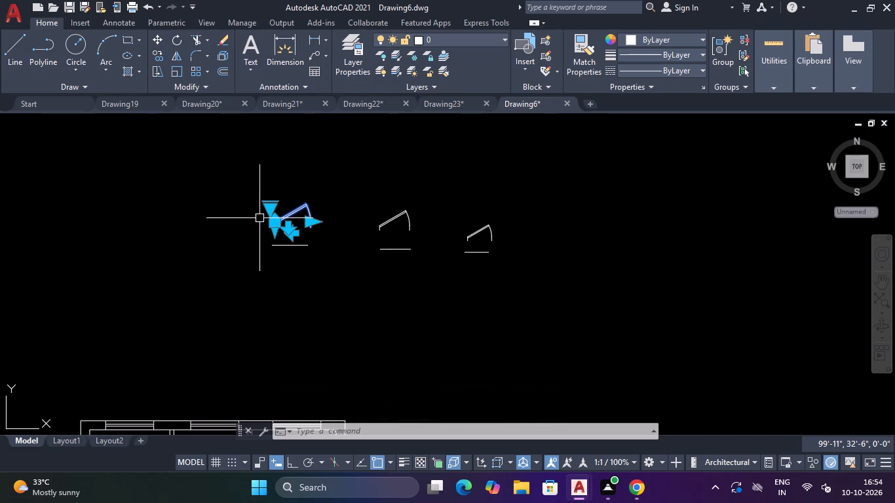
pyautogui.write('CO')
pyautogui.press('Return')
pyautogui.scroll(1, 259, 229)
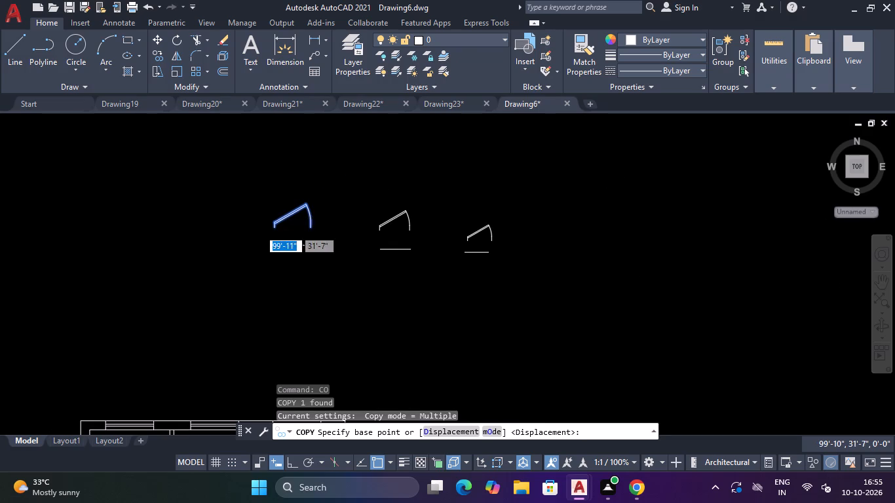
pyautogui.scroll(1, 259, 229)
pyautogui.click(292, 225)
pyautogui.scroll(-8, 292, 225)
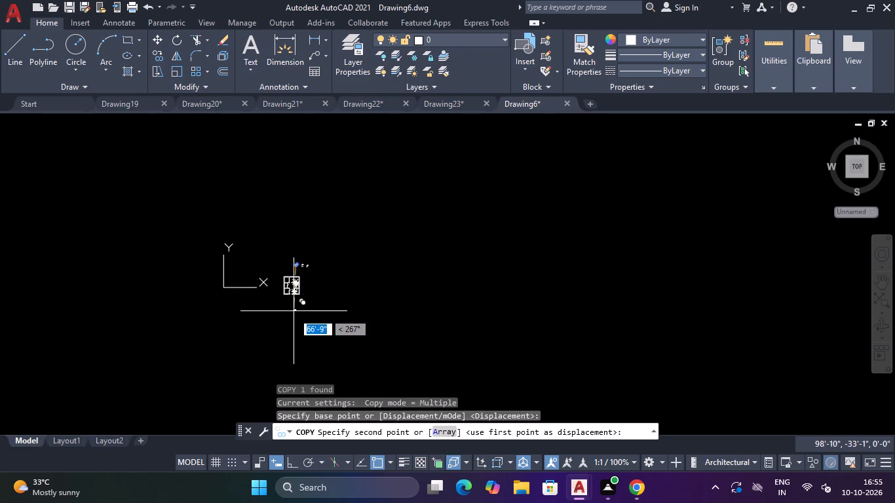
pyautogui.scroll(4, 289, 312)
pyautogui.scroll(2, 279, 199)
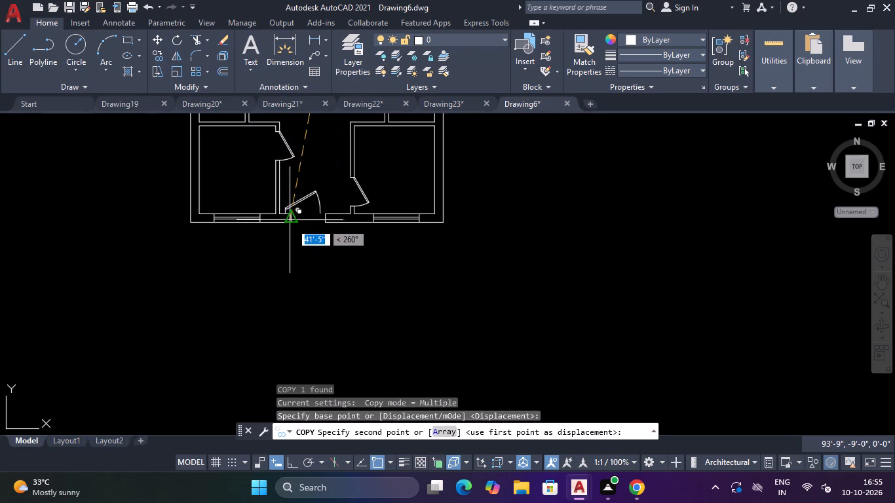
pyautogui.scroll(3, 292, 230)
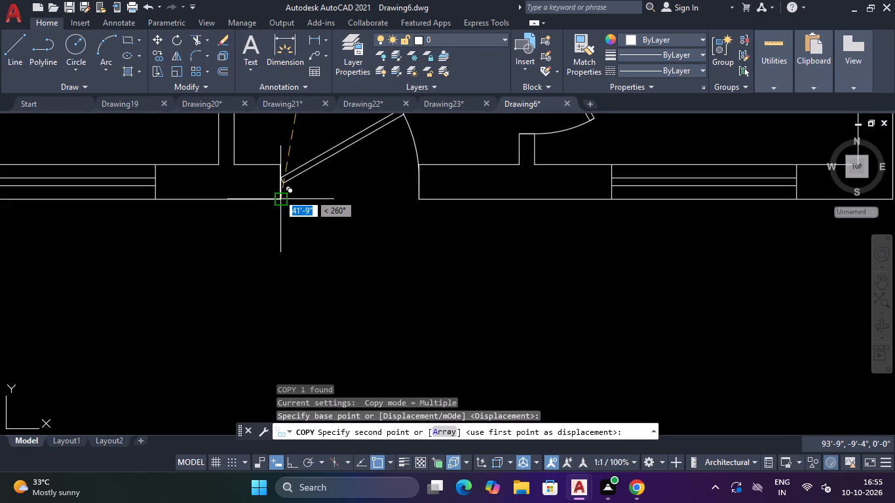
pyautogui.click(278, 194)
pyautogui.scroll(-9, 278, 194)
pyautogui.scroll(2, 277, 185)
pyautogui.press('Escape')
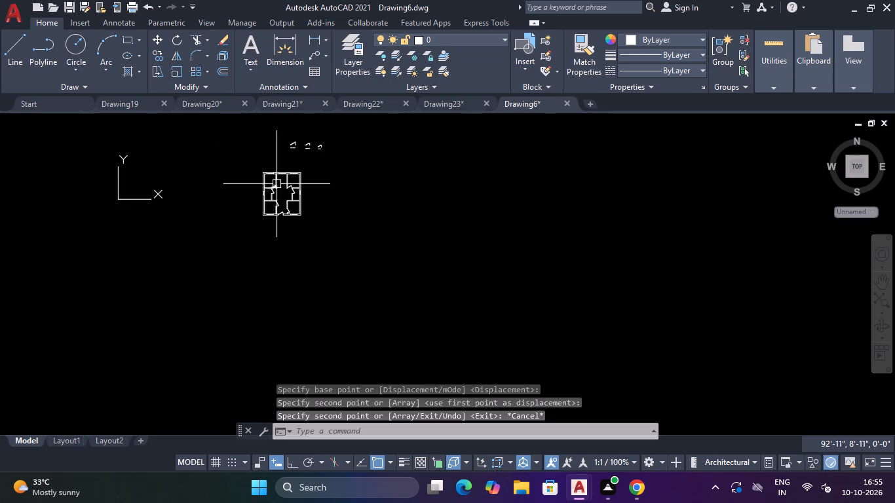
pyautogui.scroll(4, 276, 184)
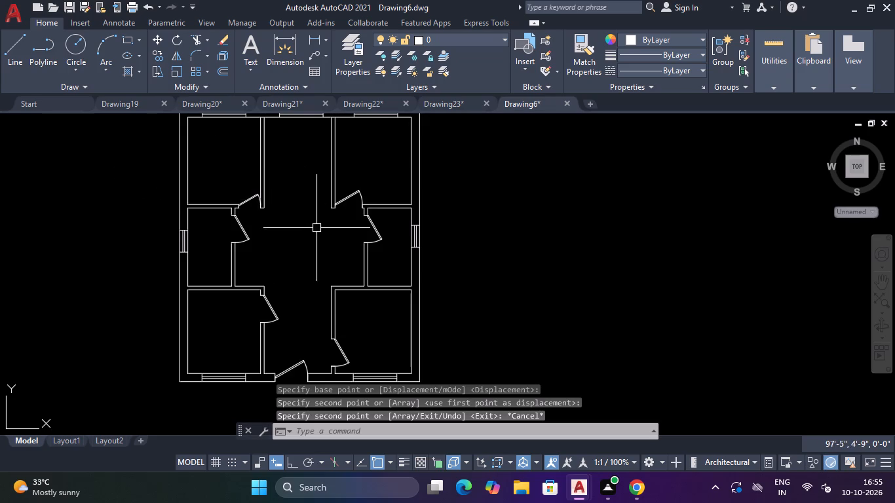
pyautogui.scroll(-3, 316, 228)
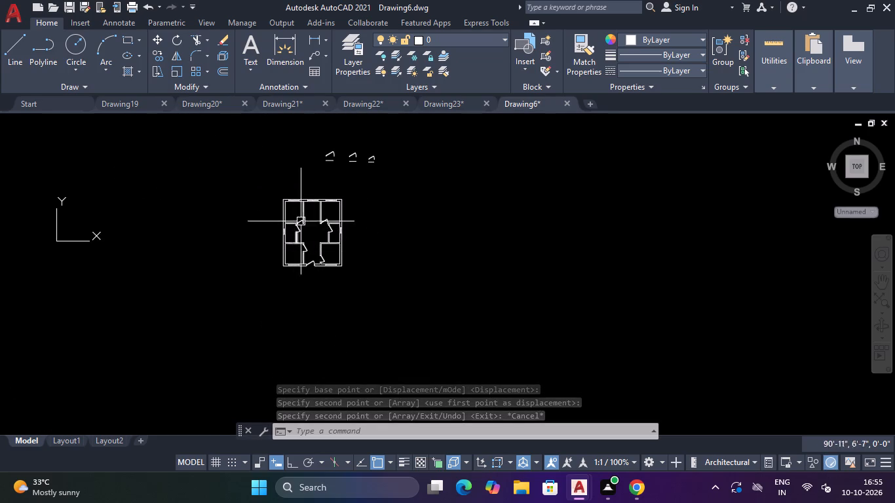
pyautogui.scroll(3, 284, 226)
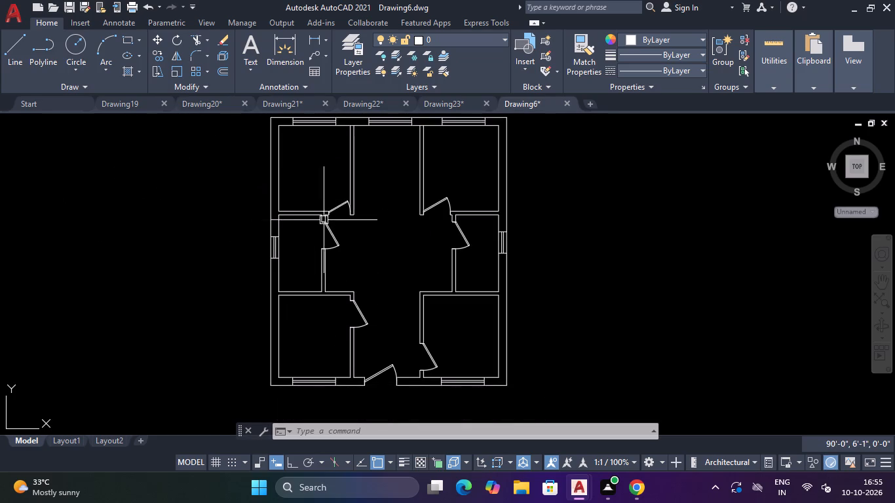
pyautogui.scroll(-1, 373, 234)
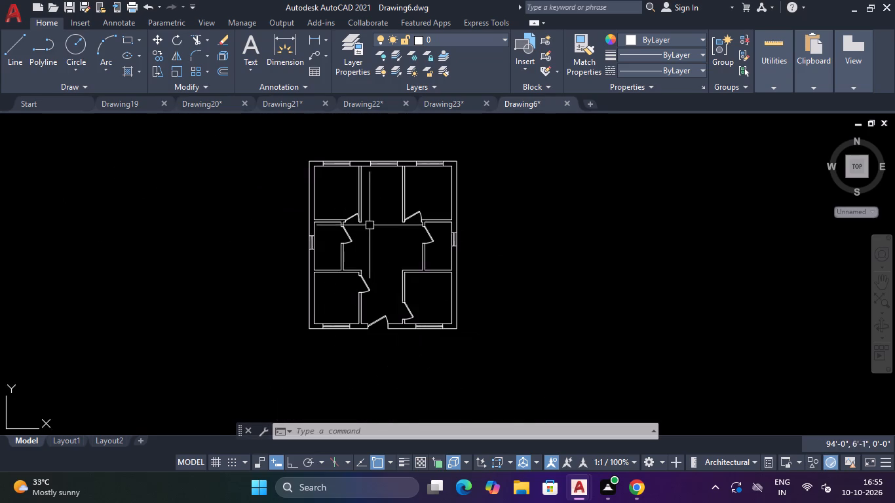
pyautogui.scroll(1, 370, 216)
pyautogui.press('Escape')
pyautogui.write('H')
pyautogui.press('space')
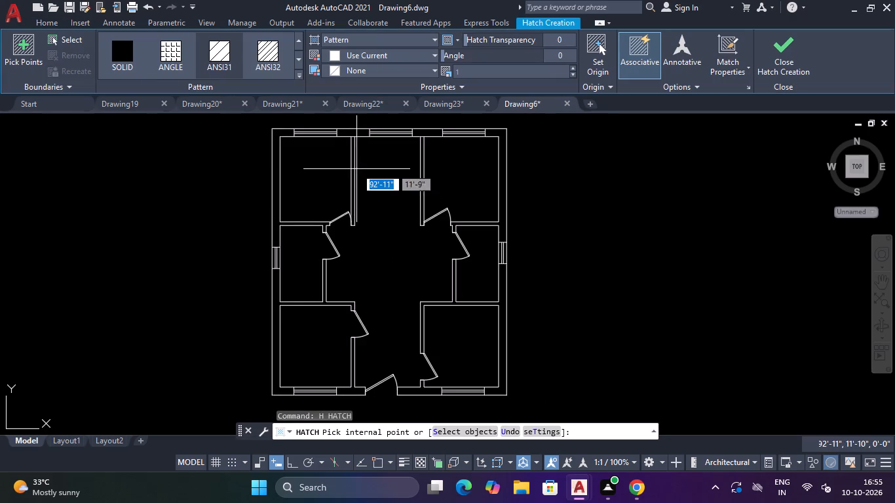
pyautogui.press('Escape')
# Trim the top outer wall's inner line where the two upper partition walls meet it, opening both junctions.
pyautogui.write('TR')
pyautogui.press('space')
pyautogui.scroll(5, 340, 150)
pyautogui.scroll(-5, 340, 149)
pyautogui.scroll(1, 352, 120)
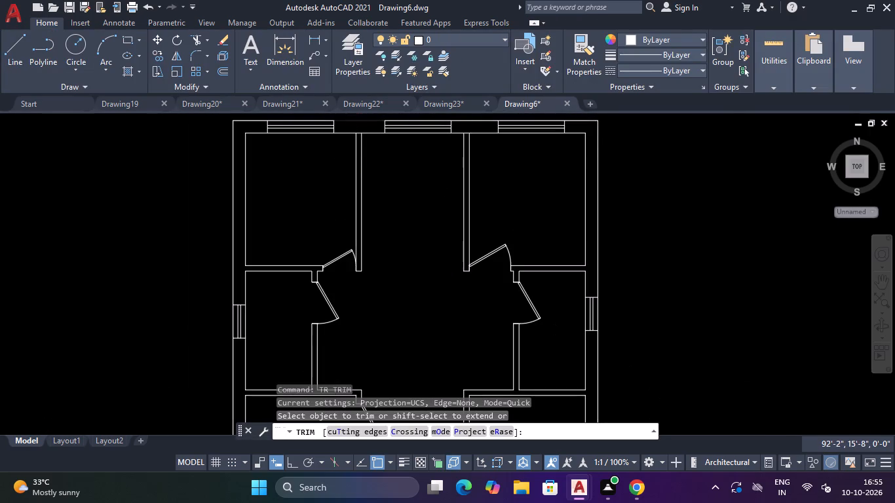
pyautogui.scroll(2, 352, 120)
pyautogui.click(374, 151)
pyautogui.click(372, 187)
pyautogui.scroll(-3, 473, 179)
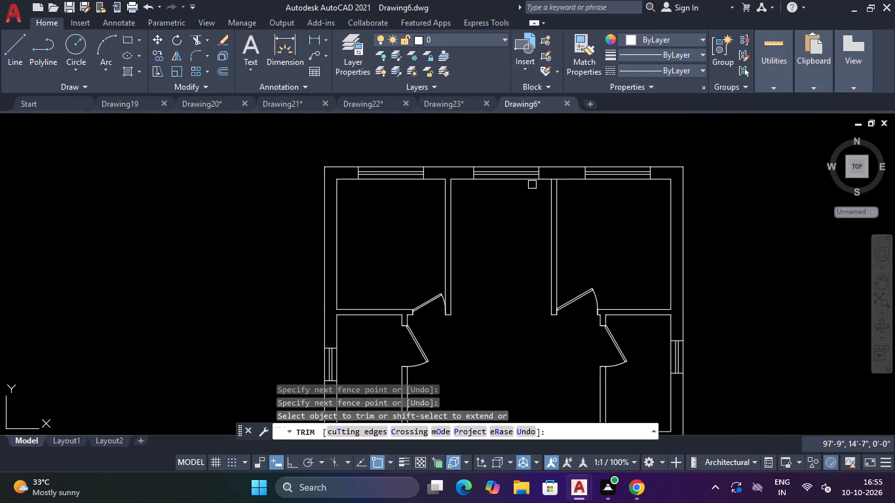
pyautogui.scroll(4, 555, 174)
pyautogui.click(513, 193)
pyautogui.click(510, 223)
pyautogui.scroll(-3, 510, 223)
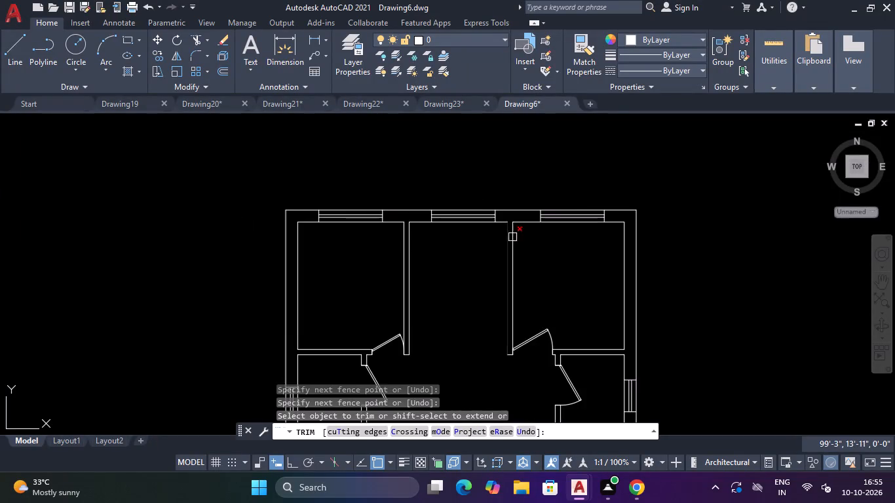
pyautogui.scroll(-4, 512, 237)
pyautogui.scroll(1, 557, 339)
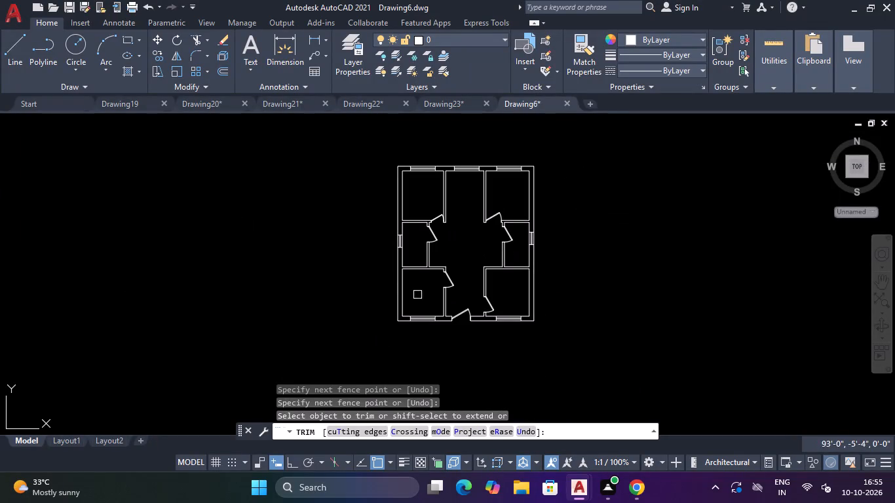
pyautogui.scroll(3, 428, 321)
pyautogui.scroll(-3, 483, 207)
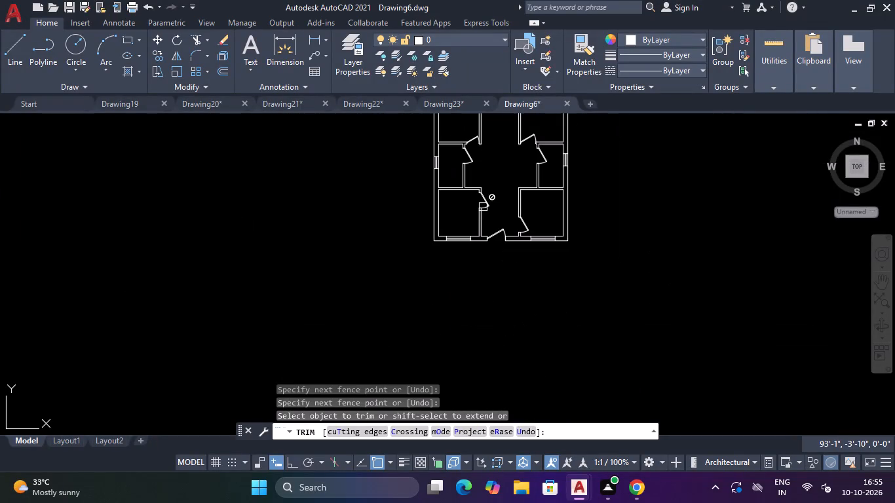
pyautogui.press('Escape')
# Hatch the upper-left partition and its adjoining top wall segment with a SOLID fill in colour 99,100,102.
pyautogui.write('H')
pyautogui.press('space')
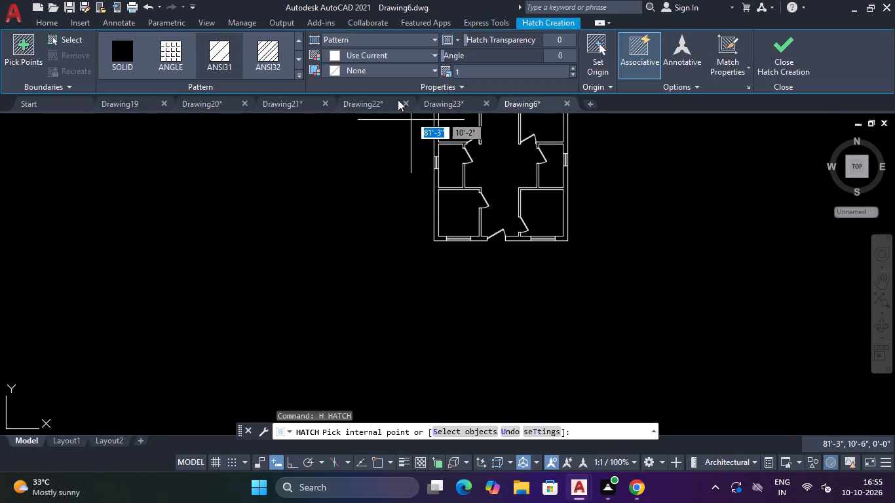
pyautogui.click(134, 53)
pyautogui.click(363, 51)
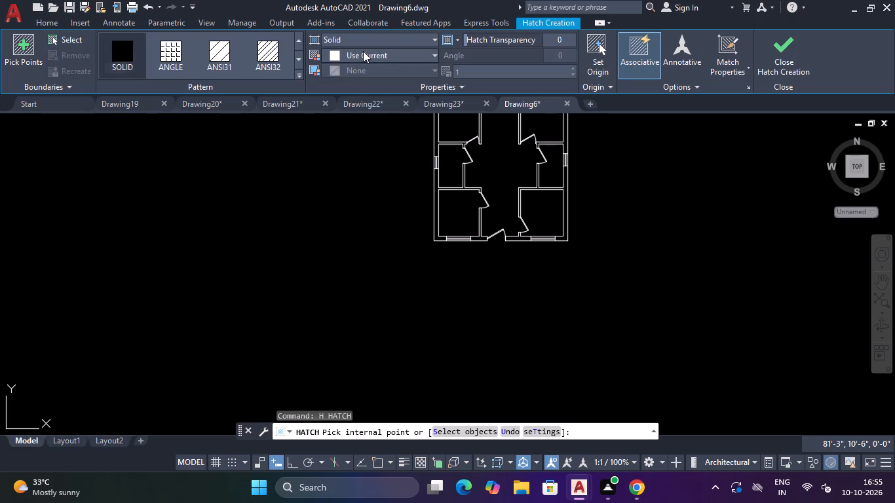
pyautogui.click(328, 141)
pyautogui.scroll(-4, 351, 128)
pyautogui.scroll(2, 381, 165)
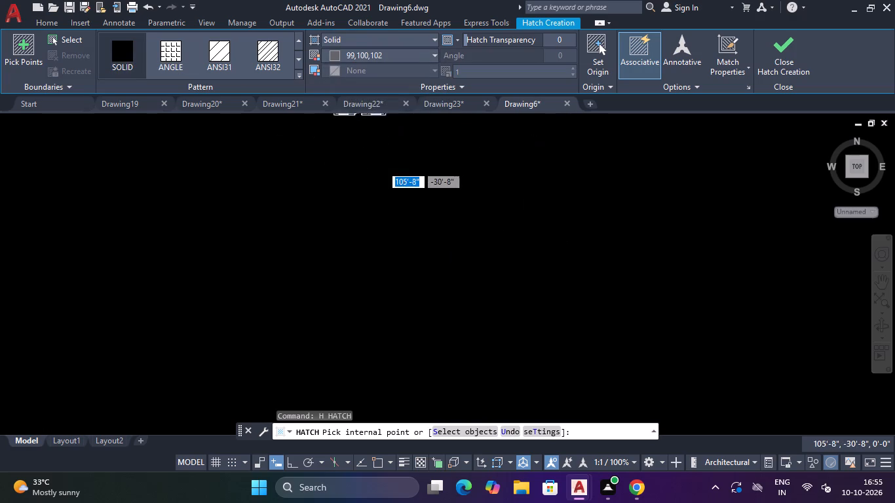
pyautogui.scroll(3, 381, 165)
pyautogui.scroll(-8, 381, 165)
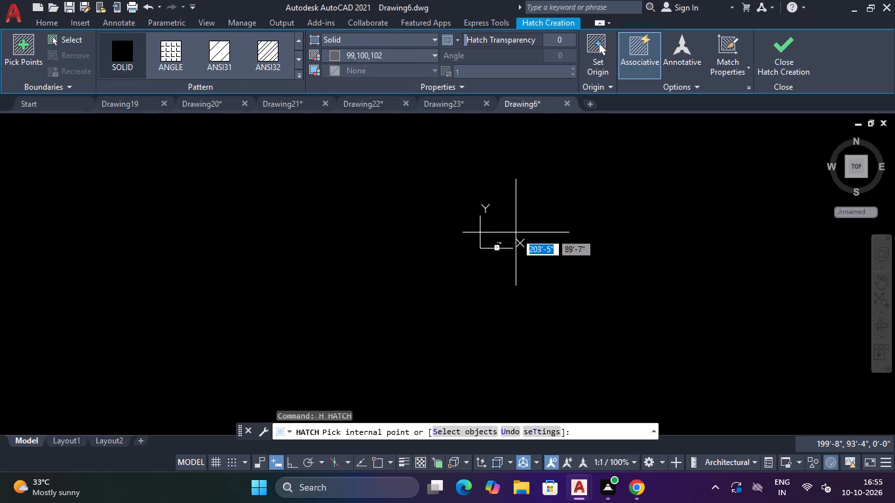
pyautogui.scroll(4, 494, 253)
pyautogui.scroll(6, 515, 187)
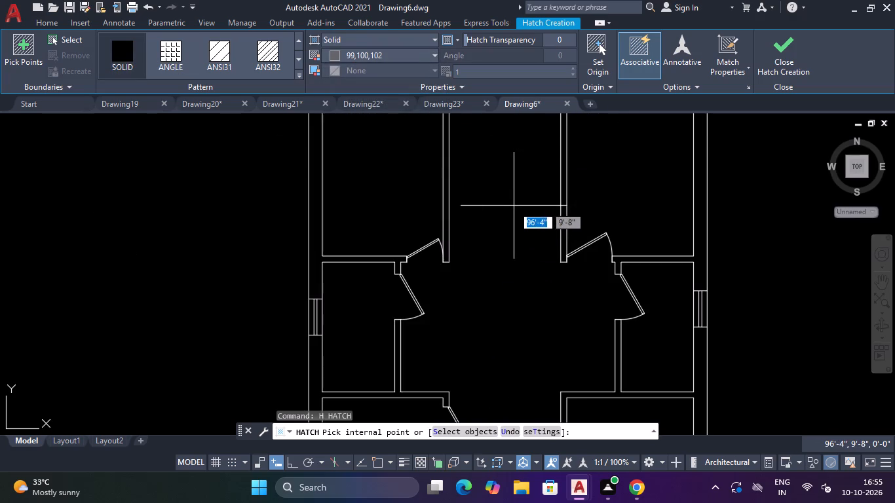
pyautogui.scroll(-3, 513, 206)
pyautogui.scroll(4, 476, 171)
pyautogui.click(539, 182)
pyautogui.scroll(-1, 548, 189)
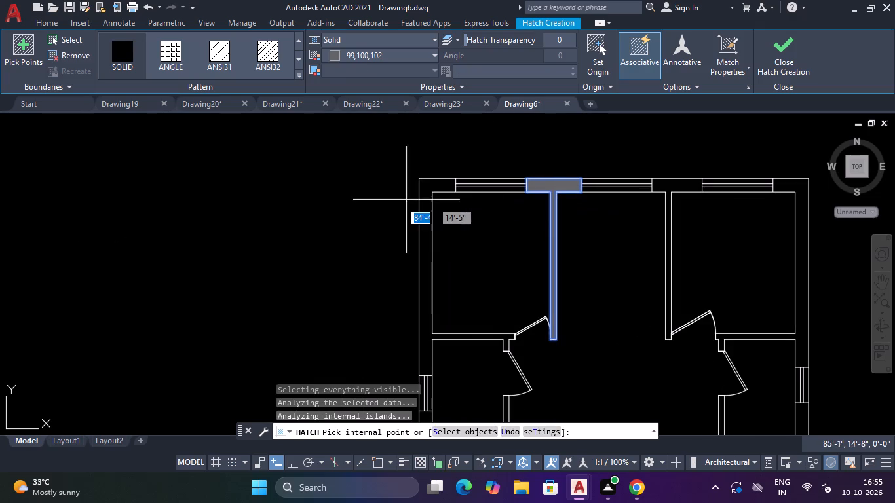
pyautogui.press('Escape')
# Fill the left outer wall segments above and below its window, with their connected partitions, using the same solid hatch.
pyautogui.press('space')
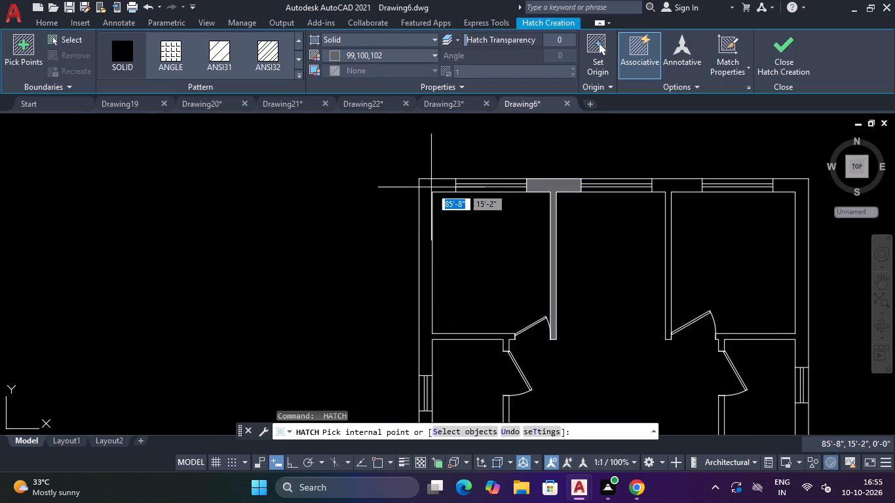
pyautogui.click(431, 186)
pyautogui.scroll(-4, 431, 188)
pyautogui.press('Escape')
pyautogui.press('space')
pyautogui.scroll(4, 428, 245)
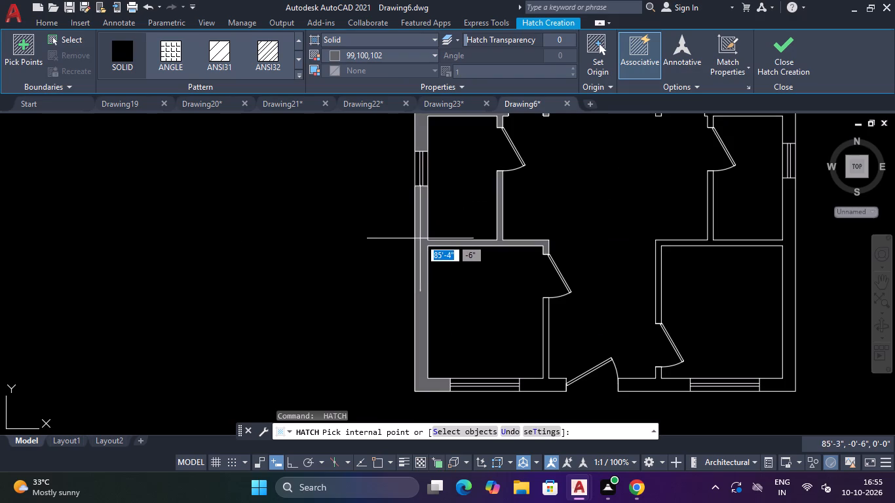
pyautogui.click(420, 238)
pyautogui.press('Escape')
pyautogui.press('space')
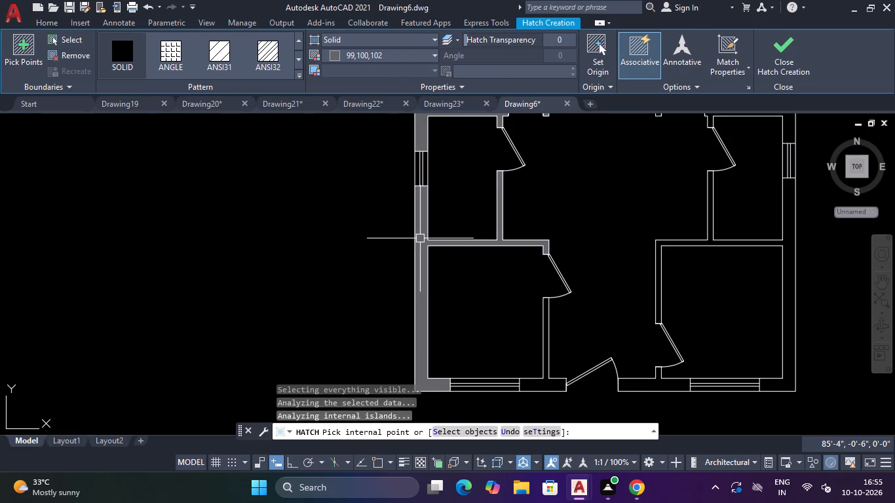
pyautogui.press('Escape')
# Fill the bottom wall segments on both sides of the main entrance, with their partition stubs, using the same solid hatch.
pyautogui.press('space')
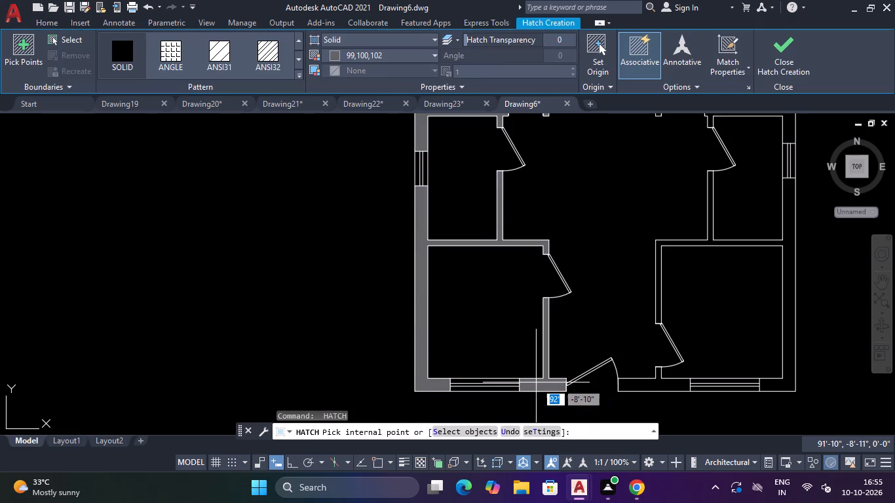
pyautogui.click(536, 382)
pyautogui.press('Escape')
pyautogui.press('space')
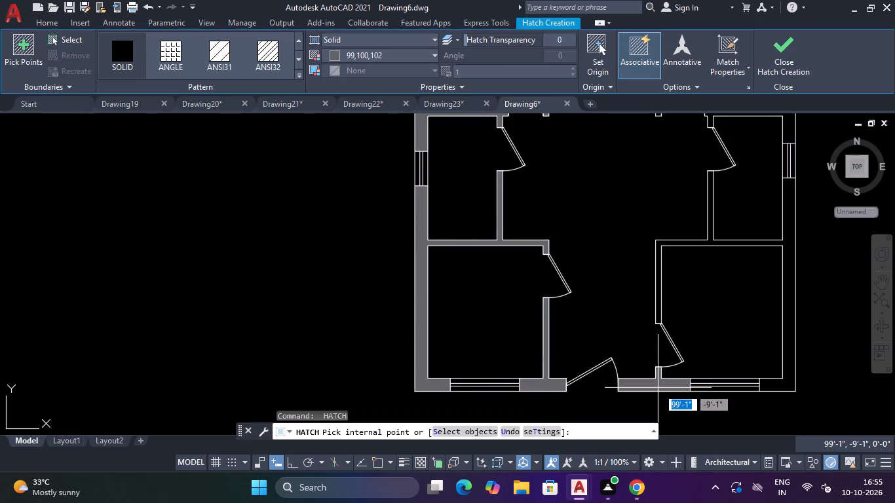
pyautogui.click(658, 388)
pyautogui.press('Escape')
# Fill the right outer wall segments below and above its window, with their connected partitions, using the same solid hatch.
pyautogui.press('space')
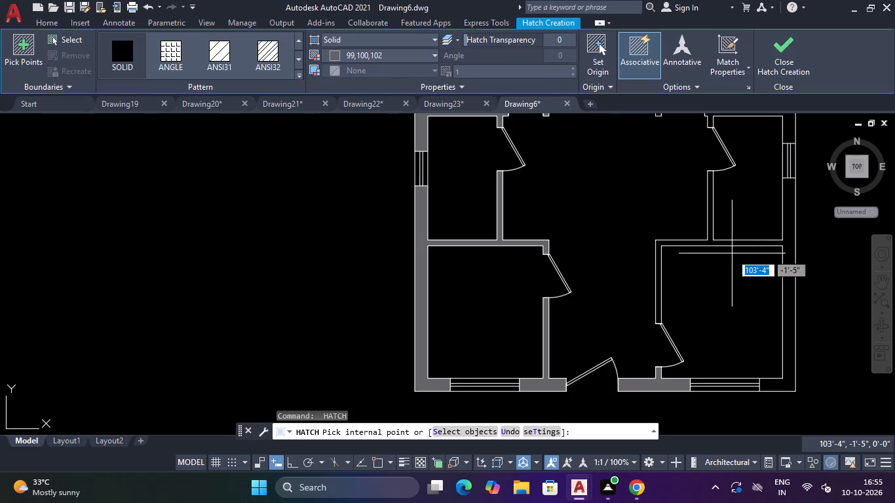
pyautogui.scroll(3, 710, 237)
pyautogui.click(701, 253)
pyautogui.scroll(-3, 701, 253)
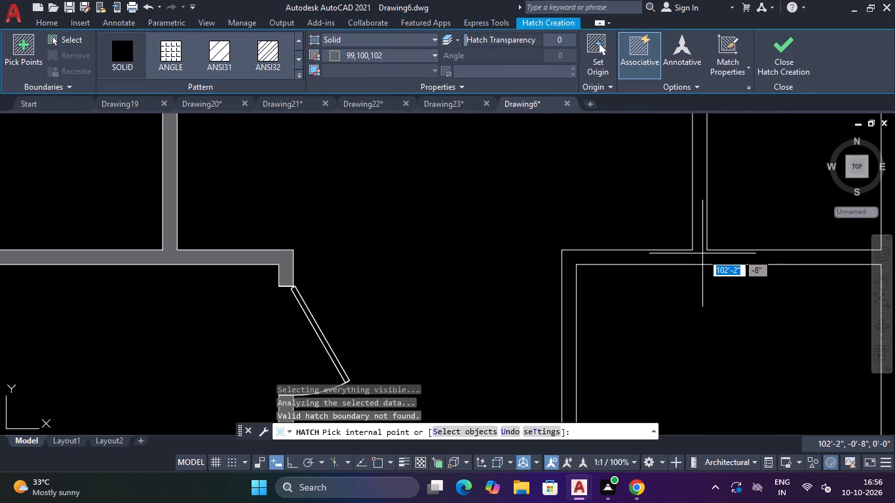
pyautogui.click(702, 253)
pyautogui.scroll(-4, 704, 255)
pyautogui.press('Escape')
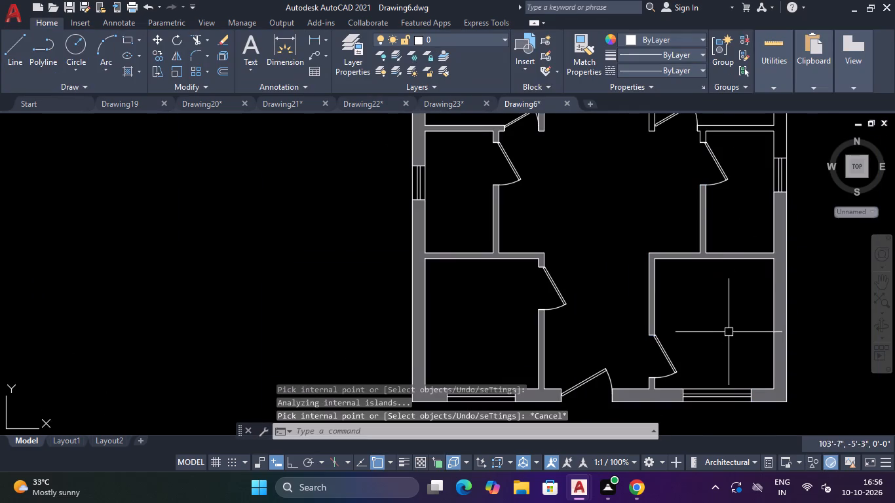
pyautogui.scroll(-5, 733, 276)
pyautogui.scroll(4, 738, 241)
pyautogui.press('space')
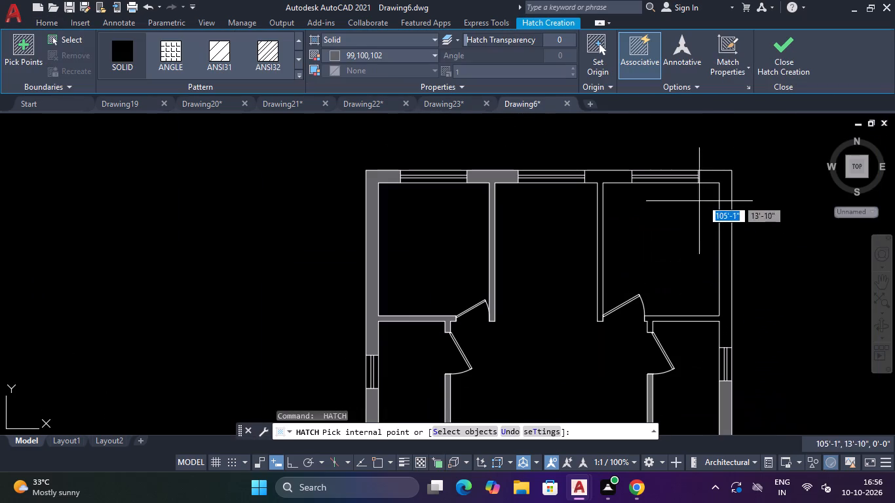
pyautogui.click(723, 175)
pyautogui.press('Escape')
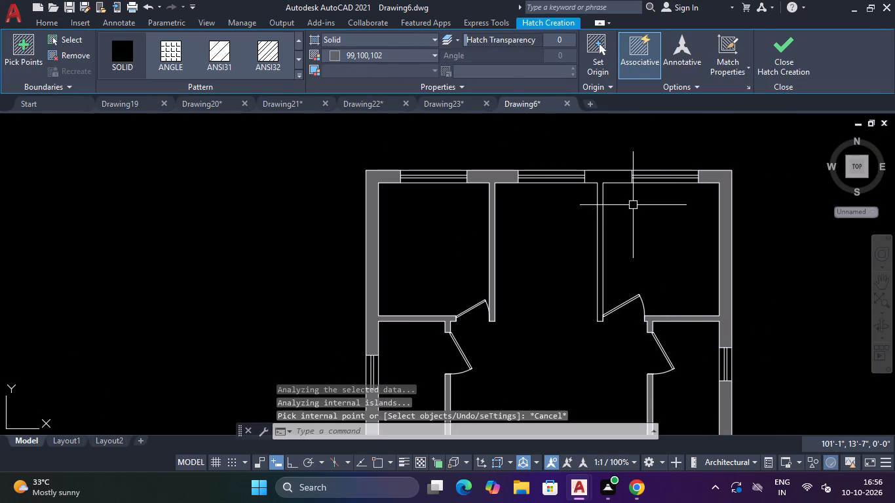
# Fill the upper-right partition and its adjoining top wall segment between the windows, using the same solid hatch.
pyautogui.press('space')
pyautogui.click(599, 176)
pyautogui.scroll(-2, 603, 179)
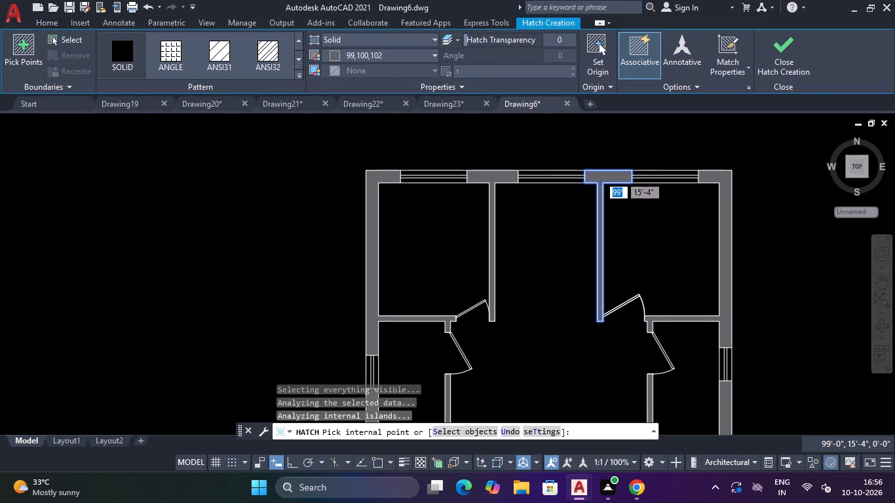
pyautogui.scroll(-2, 579, 248)
pyautogui.press('Escape')
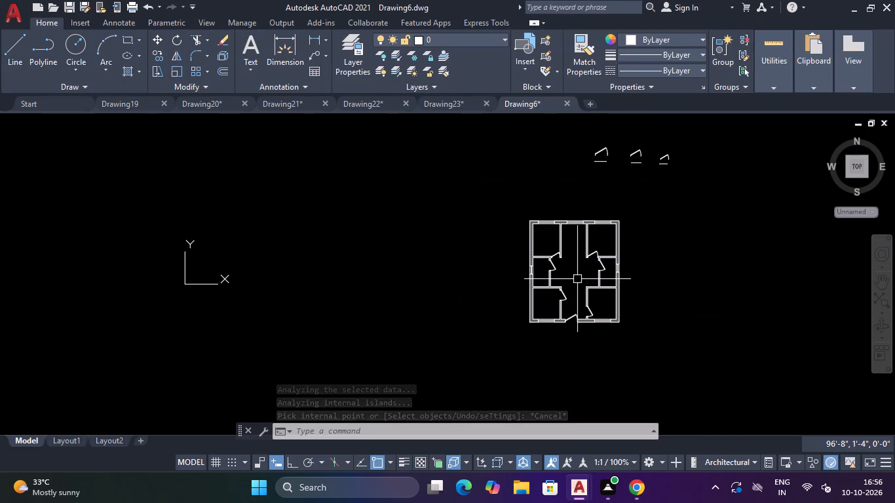
pyautogui.press('Escape')
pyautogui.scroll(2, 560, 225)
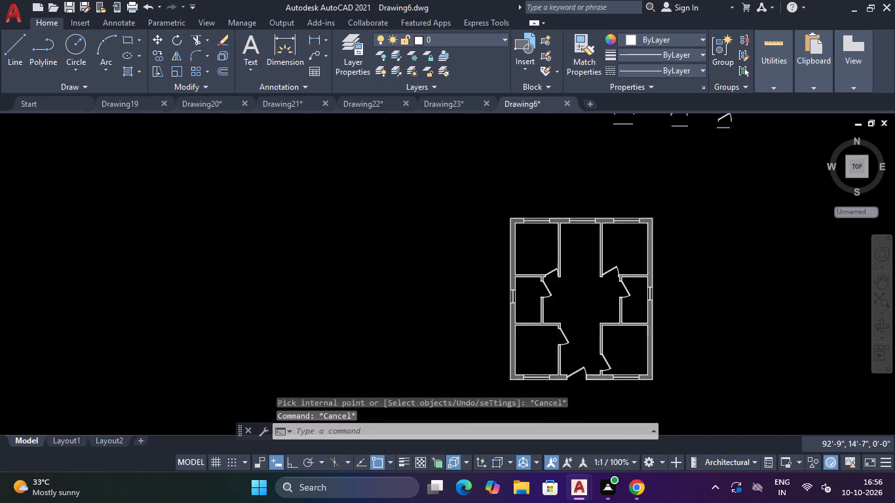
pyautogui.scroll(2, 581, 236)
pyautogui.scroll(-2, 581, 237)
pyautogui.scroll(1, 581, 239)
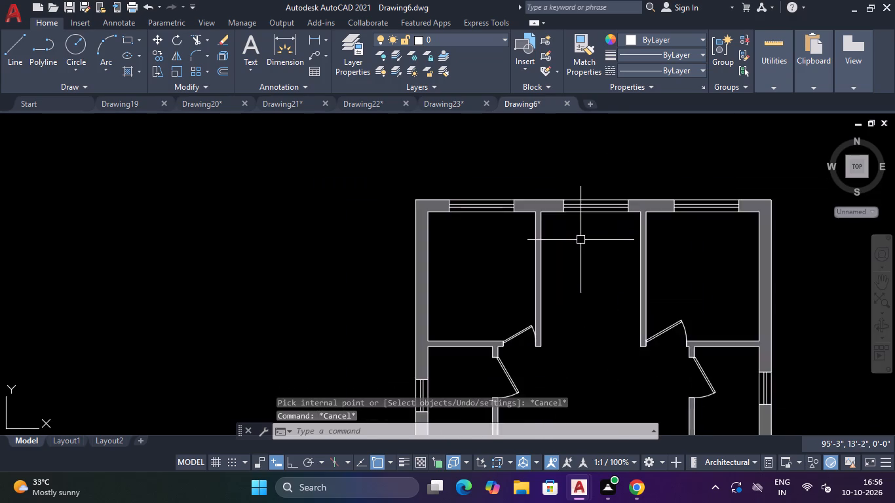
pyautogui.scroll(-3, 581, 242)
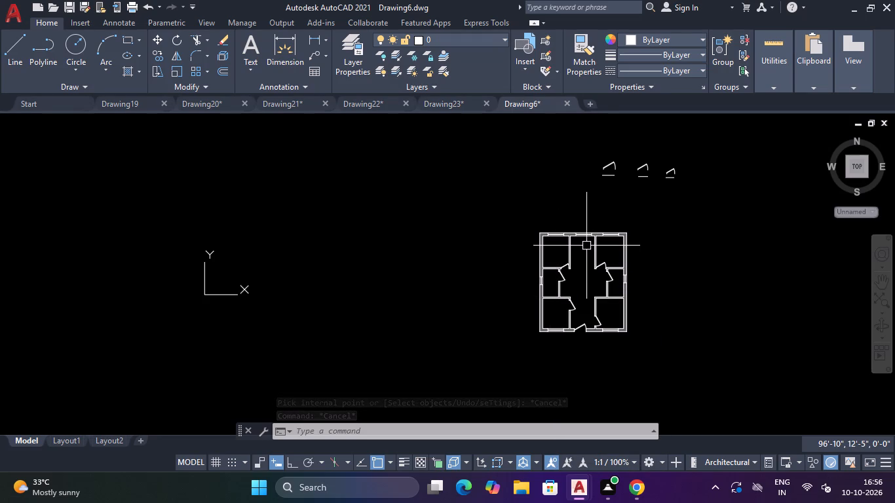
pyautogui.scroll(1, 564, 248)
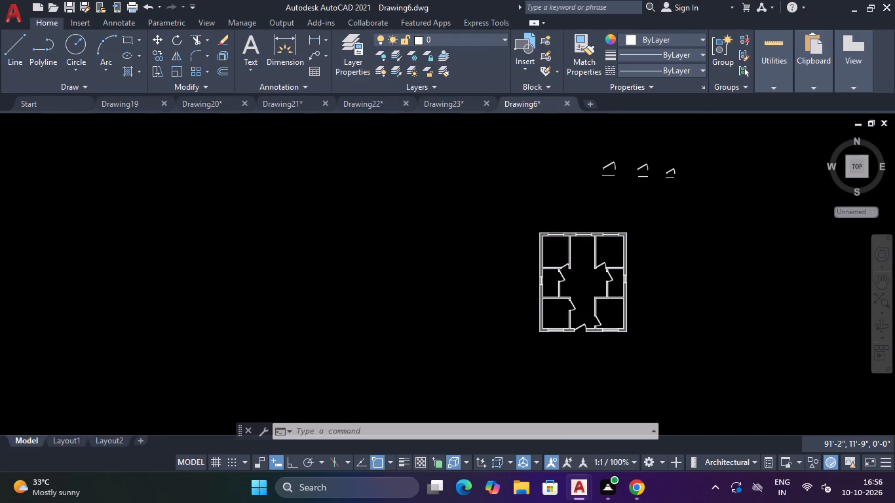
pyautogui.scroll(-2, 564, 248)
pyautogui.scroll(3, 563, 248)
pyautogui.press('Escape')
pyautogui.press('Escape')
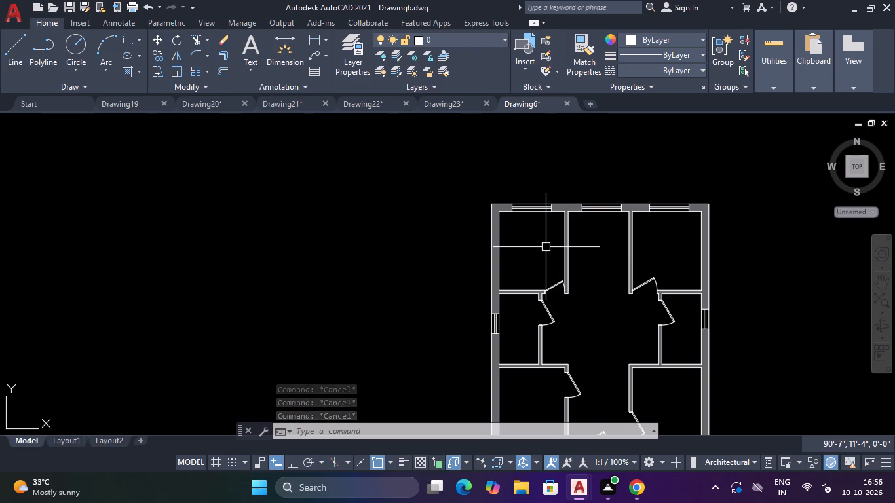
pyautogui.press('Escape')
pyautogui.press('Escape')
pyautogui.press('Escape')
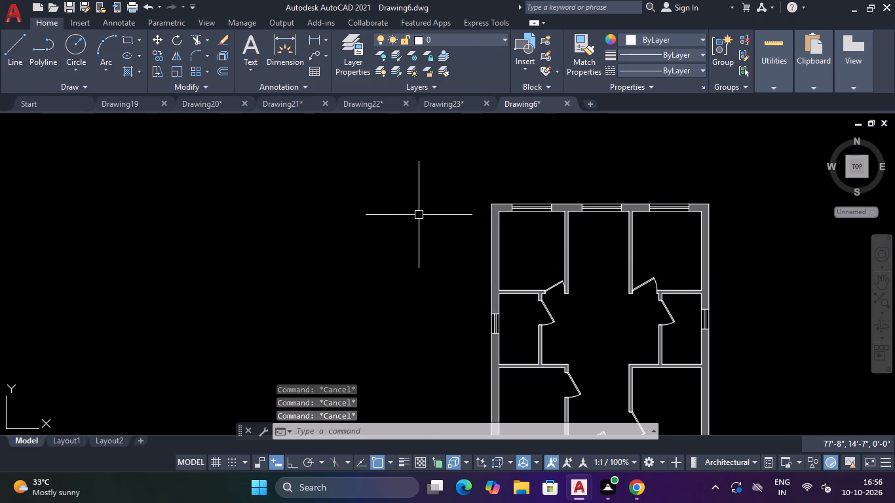
# Draw a rectangle 18" wide by 6' high in the empty space just west of the floor plan.
pyautogui.write('REC')
pyautogui.press('space')
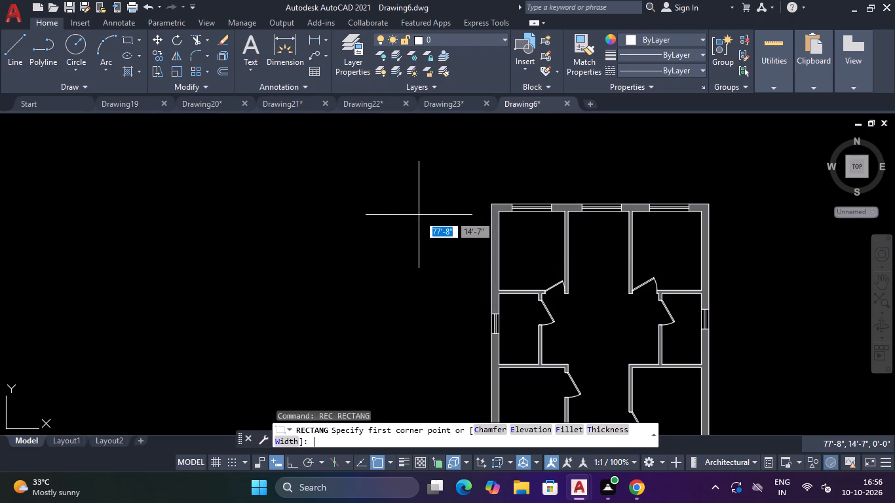
pyautogui.click(419, 212)
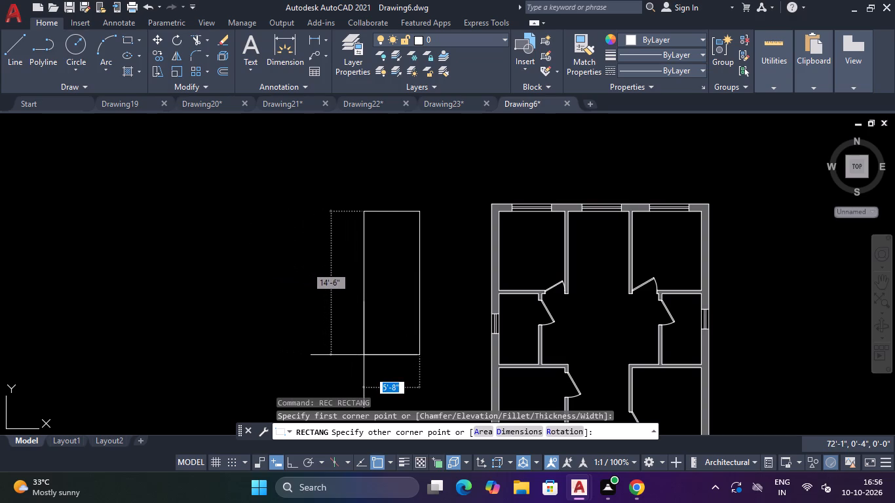
pyautogui.write('18')
pyautogui.hotkey('shift', '"')
pyautogui.press('Tab')
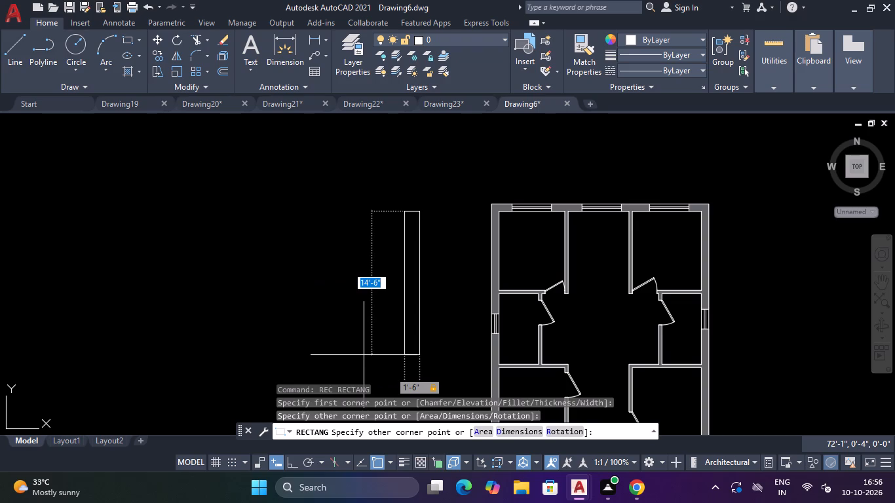
pyautogui.write("6'")
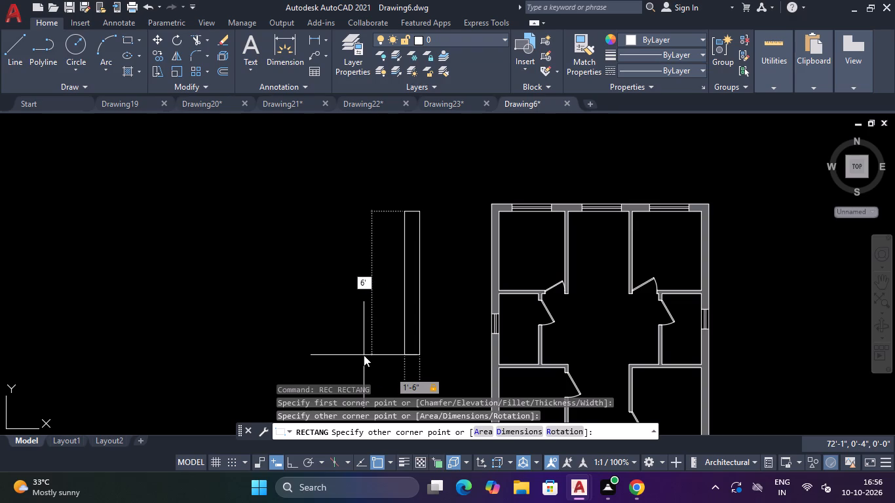
pyautogui.press('Return')
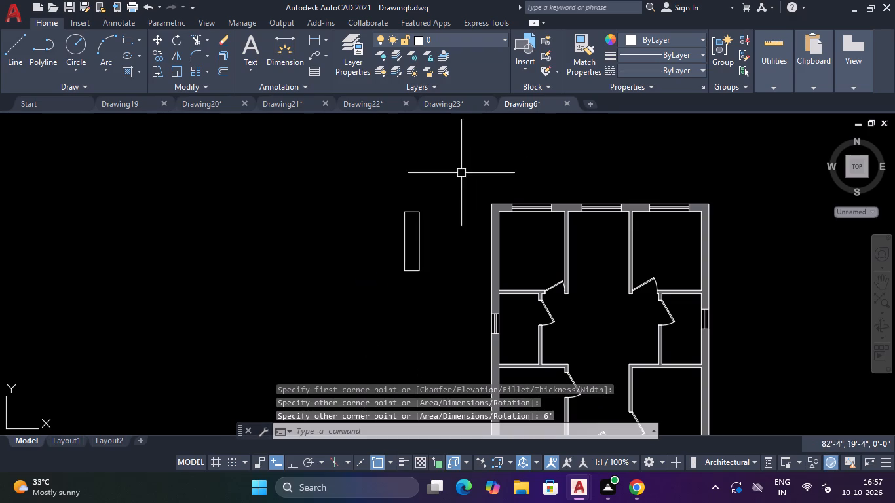
# Explode the 18" by 6' rectangle into separate lines.
pyautogui.scroll(2, 427, 229)
pyautogui.click(427, 220)
pyautogui.click(370, 251)
pyautogui.write('EX')
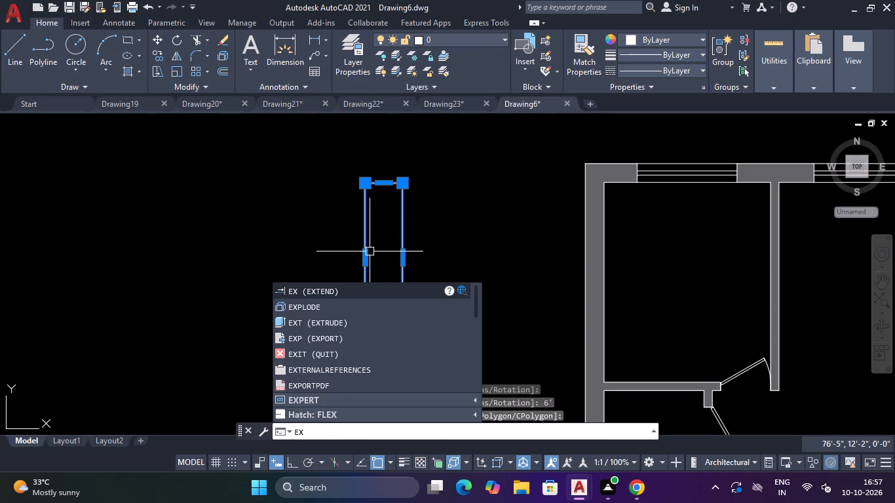
pyautogui.press('Down')
pyautogui.press('Return')
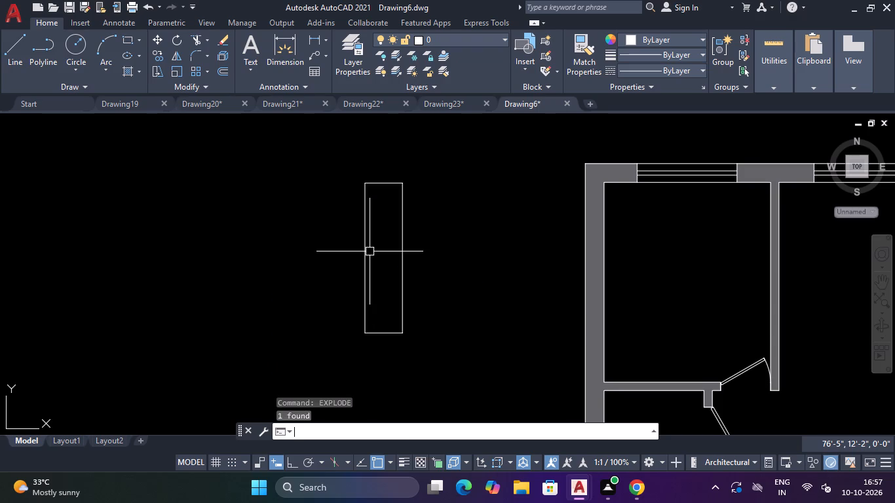
pyautogui.press('Escape')
pyautogui.click(413, 184)
pyautogui.press('Escape')
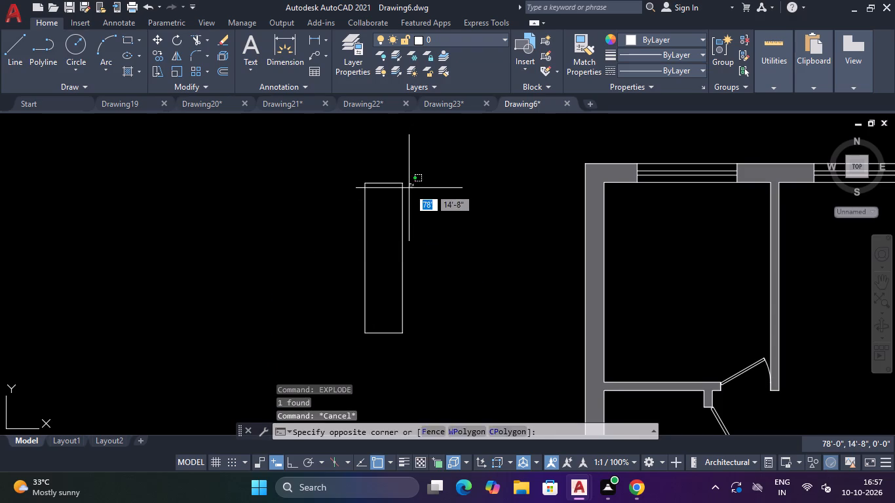
# Draw a vertical centre line from the midpoint of the rectangle's top edge to the midpoint of its bottom edge.
pyautogui.write('L')
pyautogui.press('space')
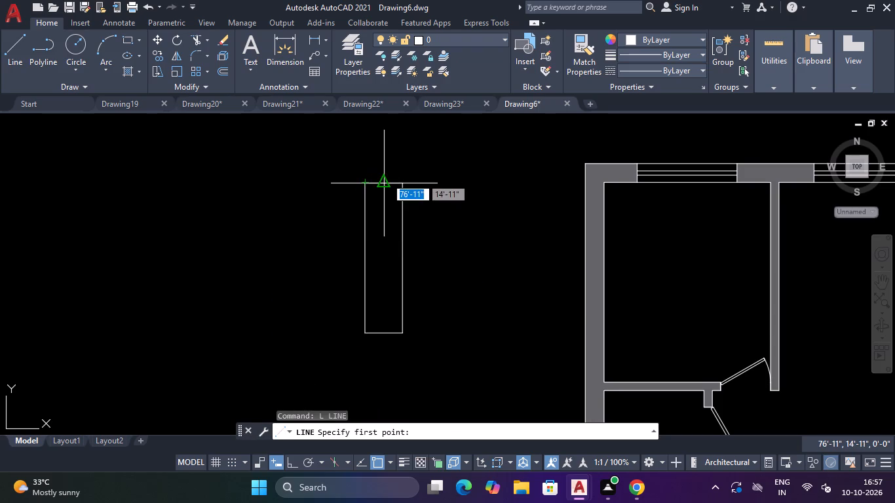
pyautogui.click(386, 177)
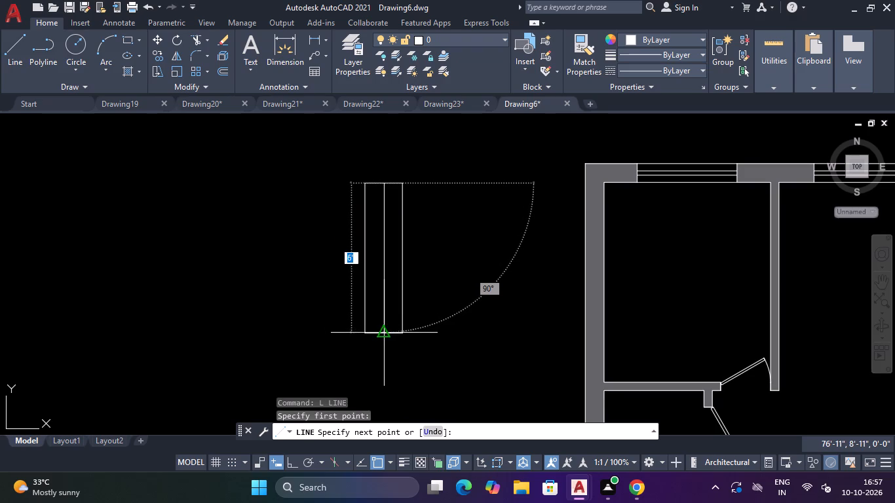
pyautogui.click(383, 335)
pyautogui.press('Escape')
# Copy the rectangle's top edge as a fitted array of 45 items down the centre line to the bottom edge.
pyautogui.scroll(2, 391, 170)
pyautogui.moveTo(390, 170); pyautogui.dragTo(388, 192)
pyautogui.click(382, 241)
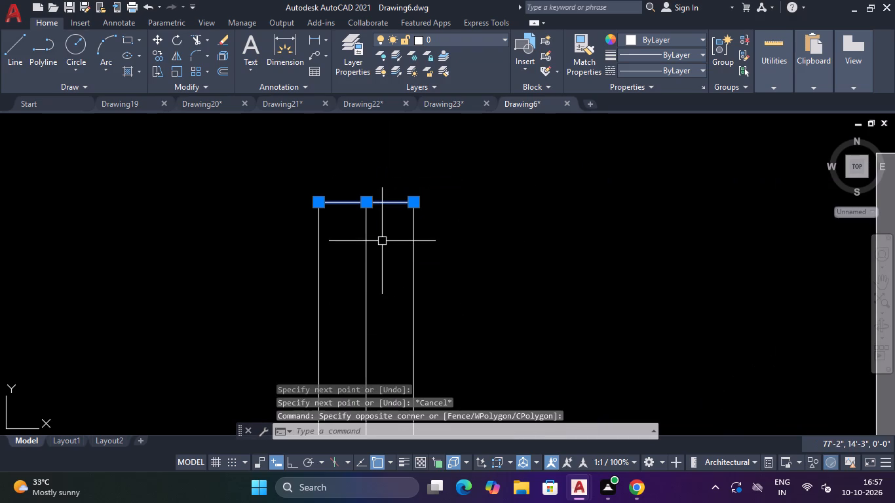
pyautogui.write('CO')
pyautogui.press('Return')
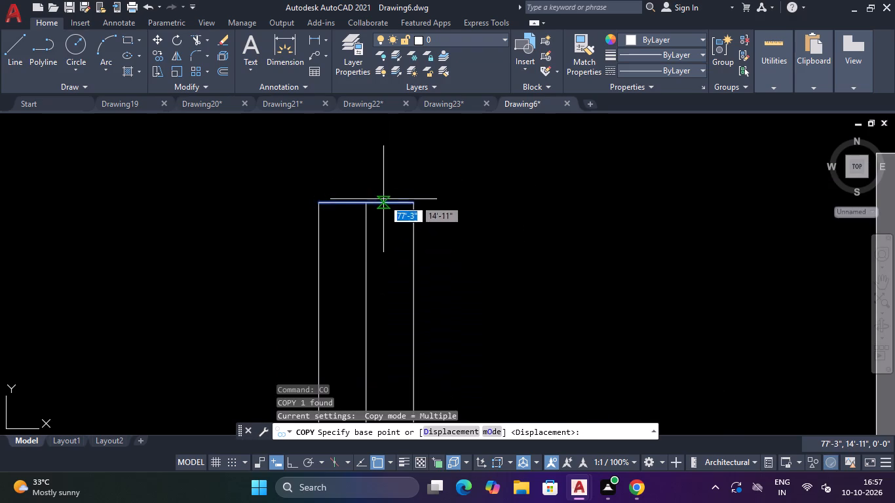
pyautogui.click(368, 201)
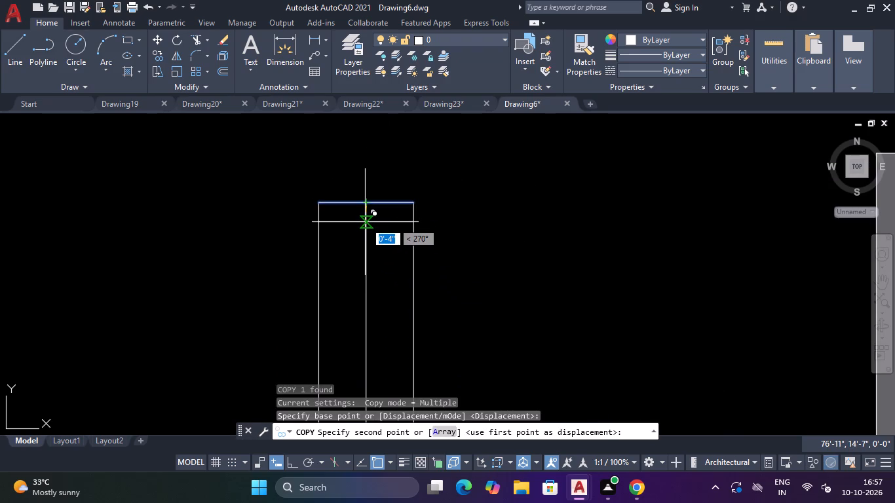
pyautogui.write('A')
pyautogui.press('space')
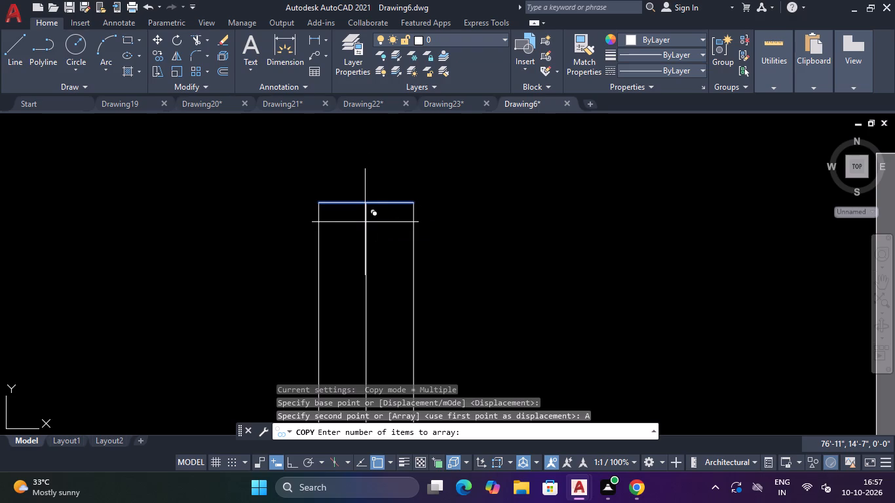
pyautogui.write('45')
pyautogui.press('Return')
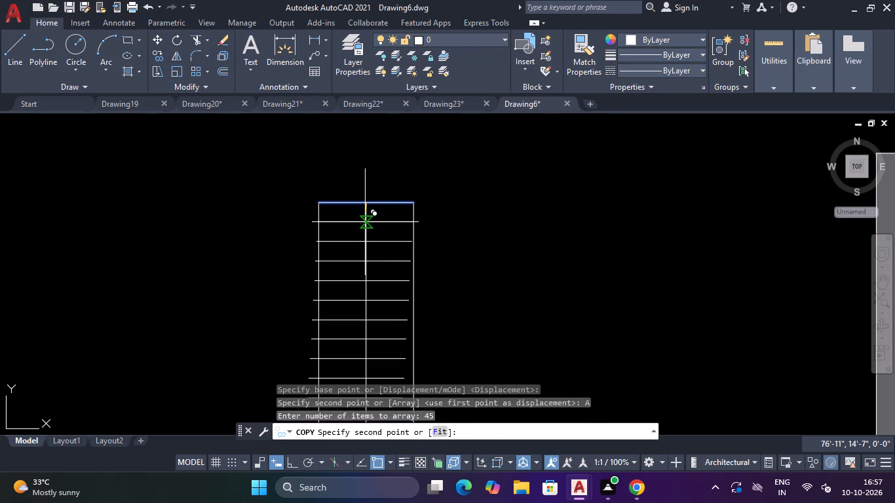
pyautogui.write('F')
pyautogui.press('space')
pyautogui.scroll(-4, 365, 259)
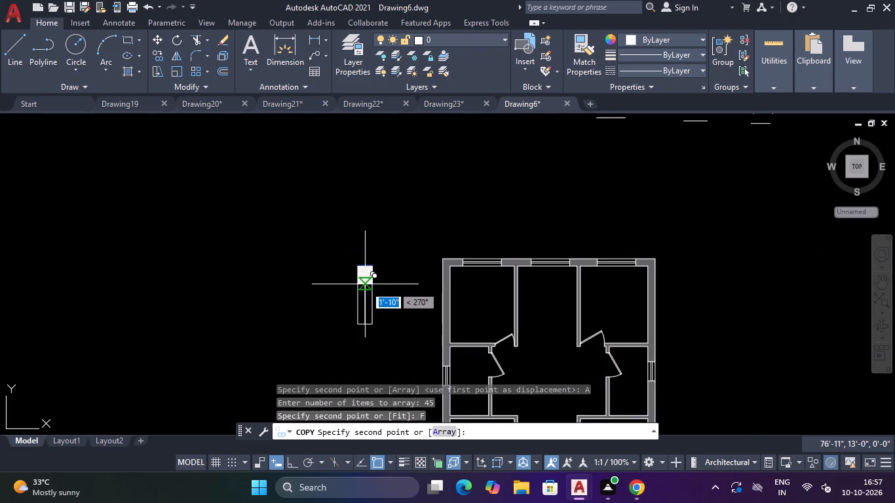
pyautogui.scroll(-2, 366, 291)
pyautogui.scroll(4, 368, 302)
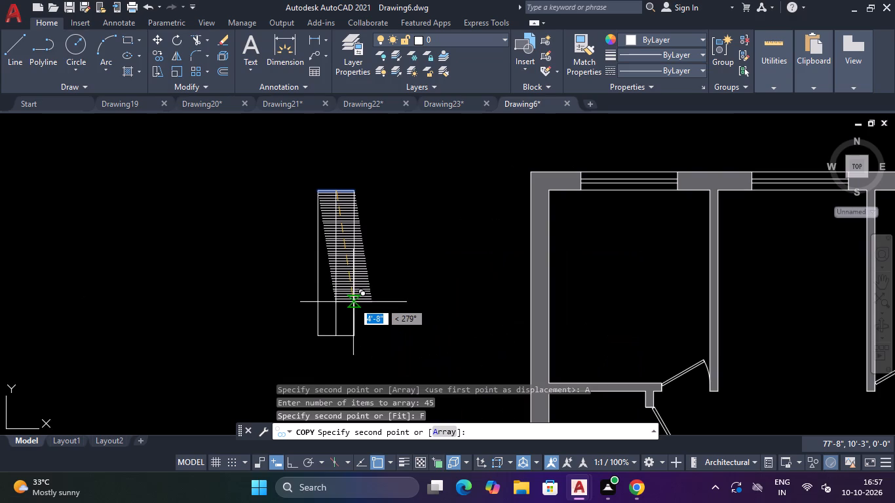
pyautogui.scroll(3, 333, 323)
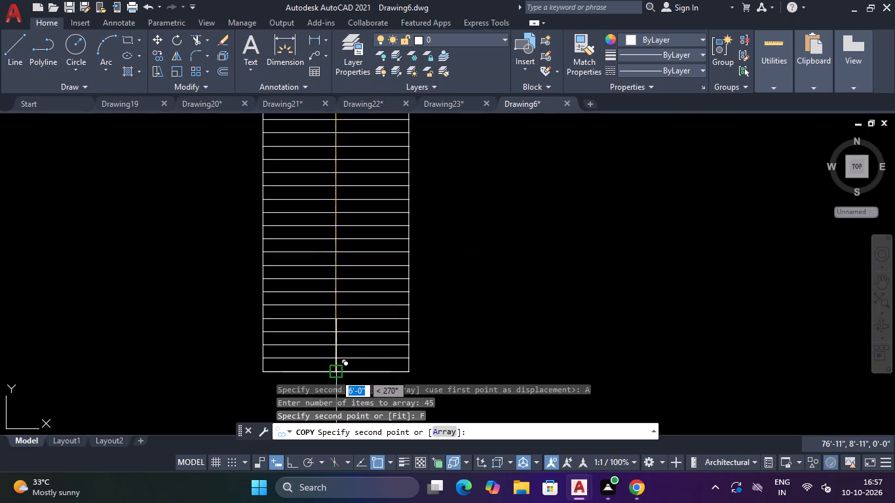
pyautogui.click(335, 374)
pyautogui.scroll(-3, 337, 371)
pyautogui.press('Escape')
# Offset both long edges of the rectangle 2" inward.
pyautogui.scroll(1, 340, 240)
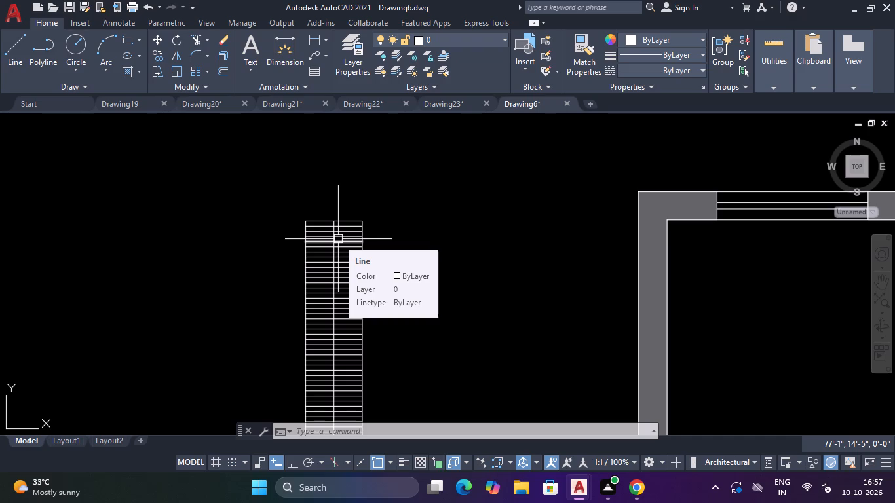
pyautogui.press('Escape')
pyautogui.press('Escape')
pyautogui.write('O')
pyautogui.press('space')
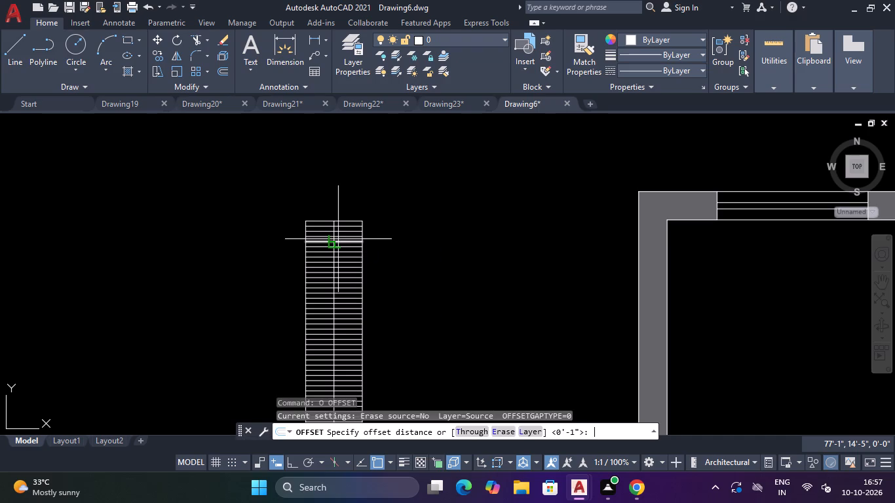
pyautogui.press('2')
pyautogui.hotkey('shift', '"')
pyautogui.press('Return')
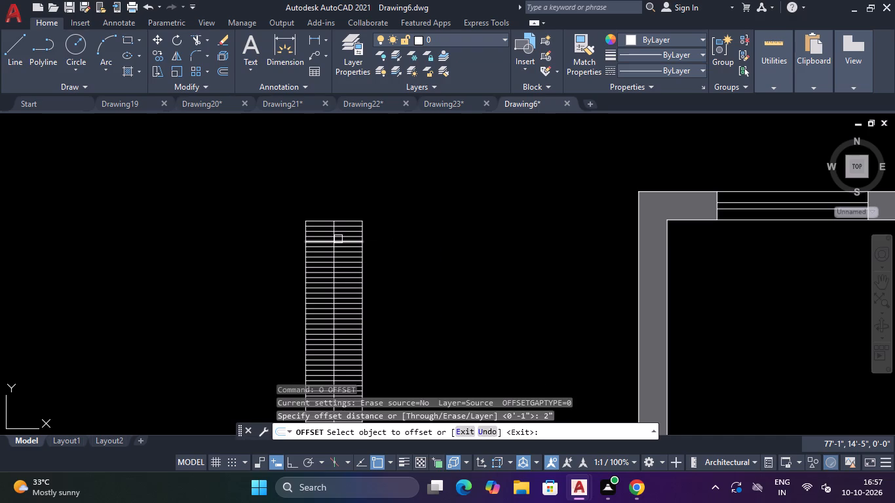
pyautogui.scroll(3, 338, 239)
pyautogui.scroll(2, 408, 196)
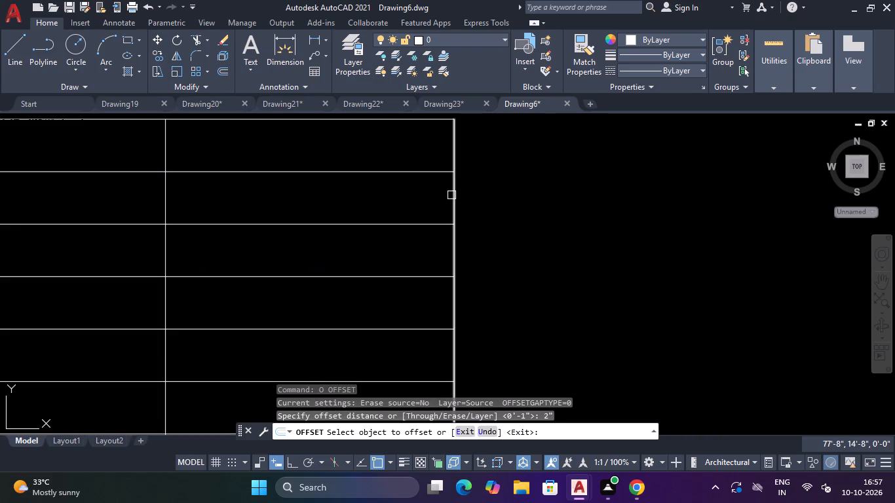
pyautogui.click(452, 195)
pyautogui.click(425, 195)
pyautogui.scroll(-2, 417, 196)
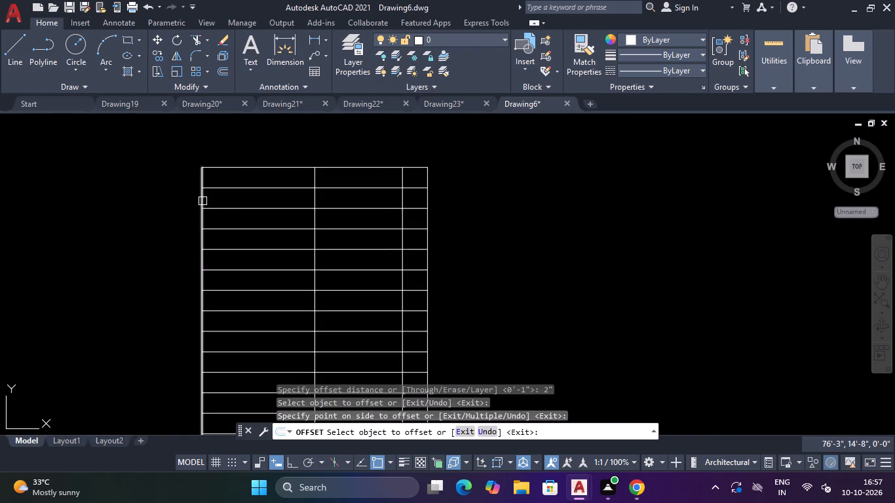
pyautogui.click(200, 200)
pyautogui.click(225, 200)
pyautogui.scroll(-4, 235, 200)
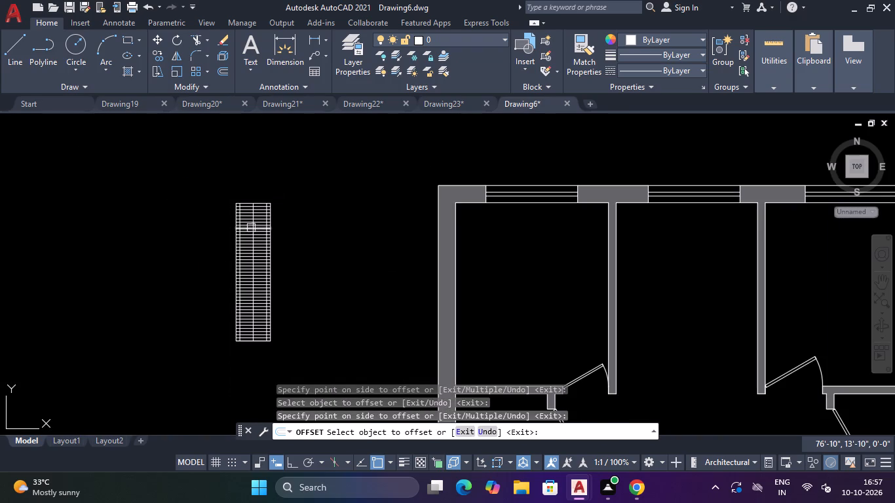
pyautogui.scroll(1, 251, 231)
pyautogui.press('Escape')
pyautogui.press('Escape')
# Trim the cross lines out of the 2" strip along the long rectangle's right edge, from top to bottom.
pyautogui.write('TR')
pyautogui.press('space')
pyautogui.scroll(3, 276, 185)
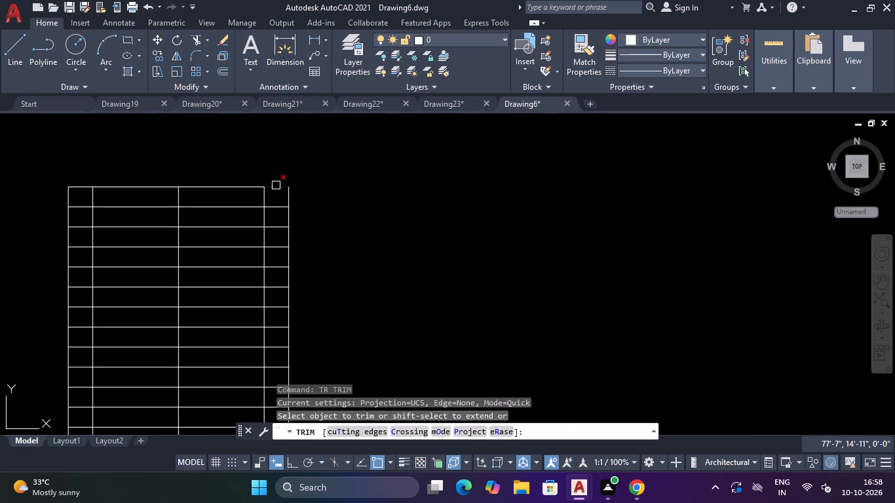
pyautogui.click(278, 196)
pyautogui.scroll(-2, 276, 274)
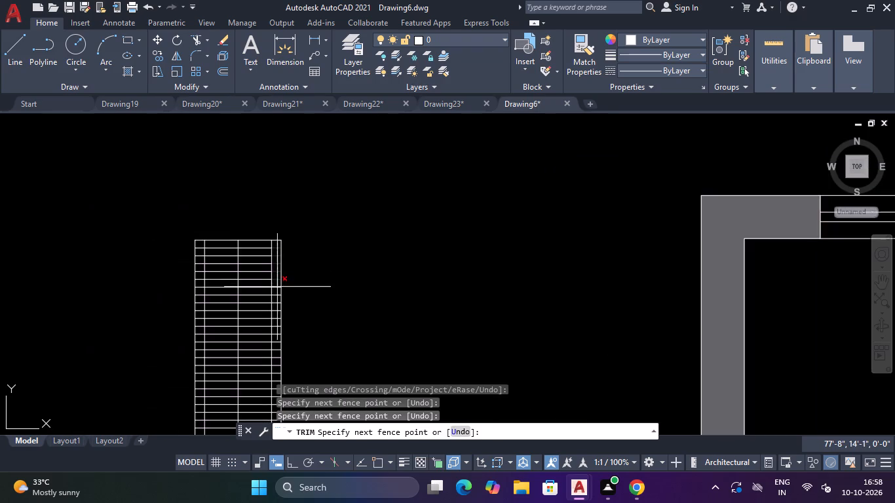
pyautogui.scroll(-2, 278, 300)
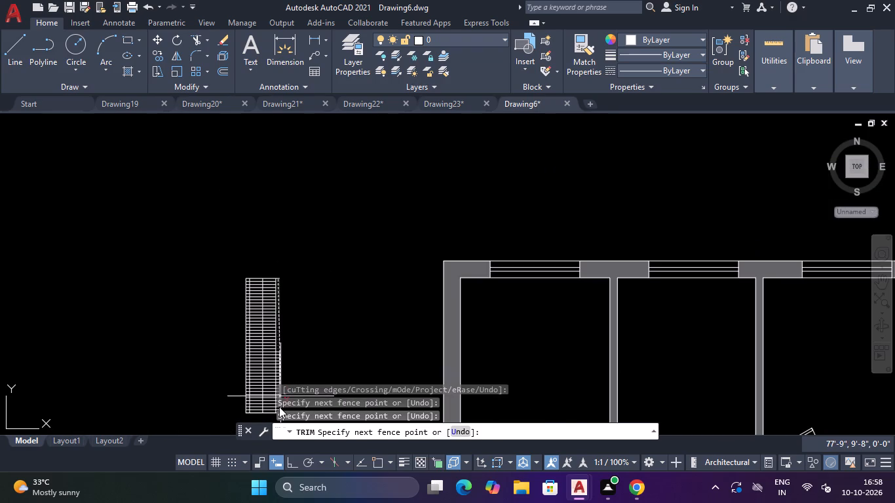
pyautogui.scroll(-5, 279, 407)
pyautogui.scroll(4, 275, 382)
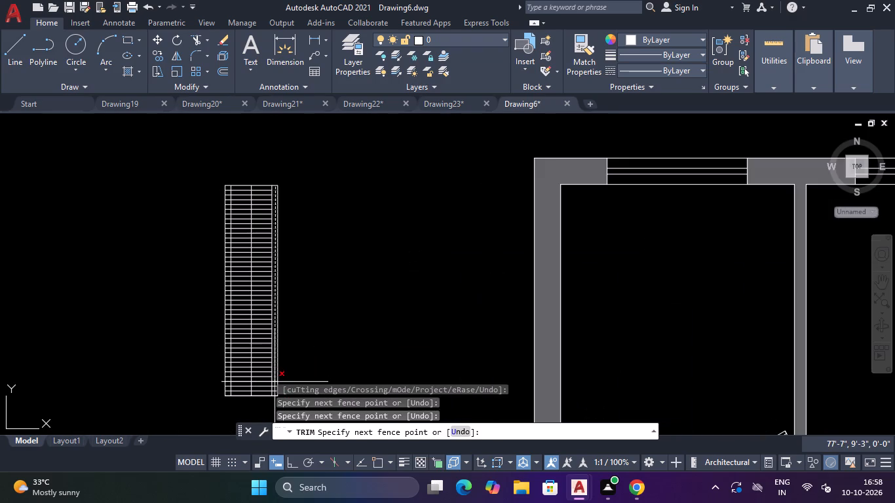
pyautogui.scroll(-4, 275, 382)
pyautogui.scroll(2, 271, 389)
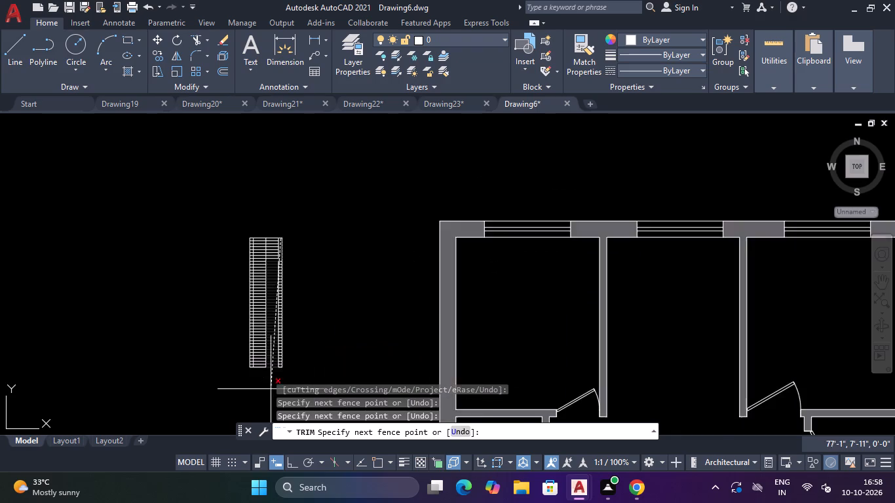
pyautogui.scroll(5, 271, 389)
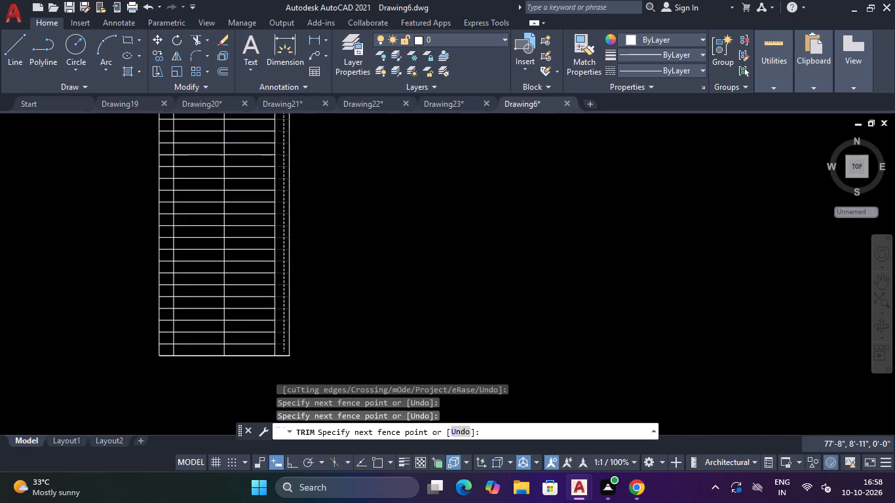
pyautogui.click(284, 348)
pyautogui.scroll(-3, 284, 348)
pyautogui.press('space')
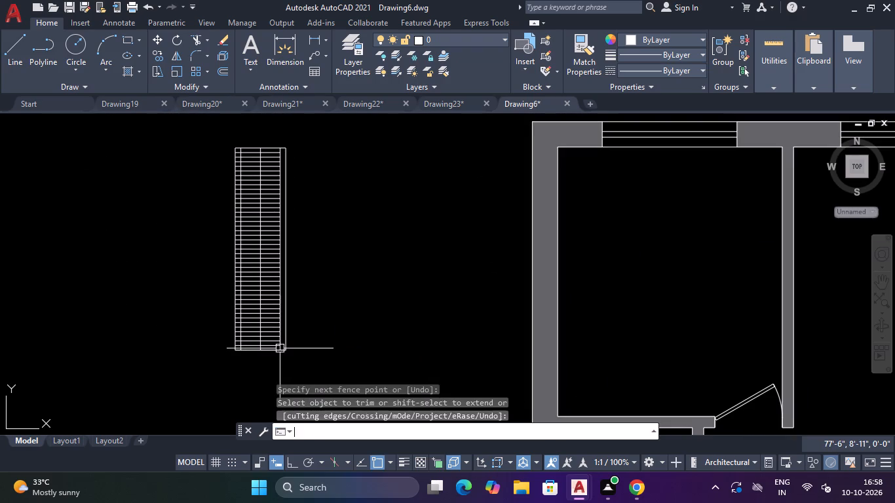
# Trim the centre line and both inner offset lines out of the rectangle's bottom row.
pyautogui.press('space')
pyautogui.scroll(5, 280, 348)
pyautogui.moveTo(278, 347); pyautogui.dragTo(272, 345)
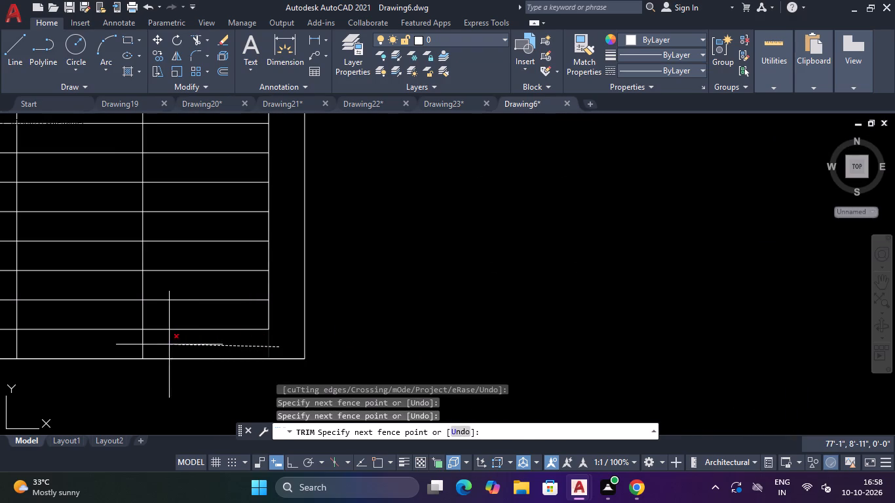
pyautogui.click(129, 341)
pyautogui.scroll(-4, 128, 340)
pyautogui.scroll(4, 109, 345)
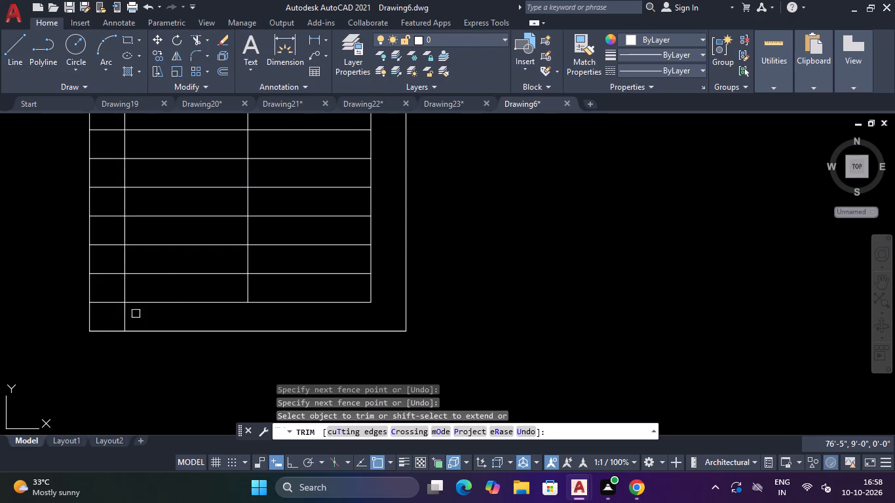
pyautogui.click(136, 314)
pyautogui.click(118, 316)
# Trim the cross lines out of the lower part of the 2" strip along the rectangle's left edge.
pyautogui.click(114, 316)
pyautogui.click(111, 291)
pyautogui.click(109, 280)
pyautogui.click(109, 265)
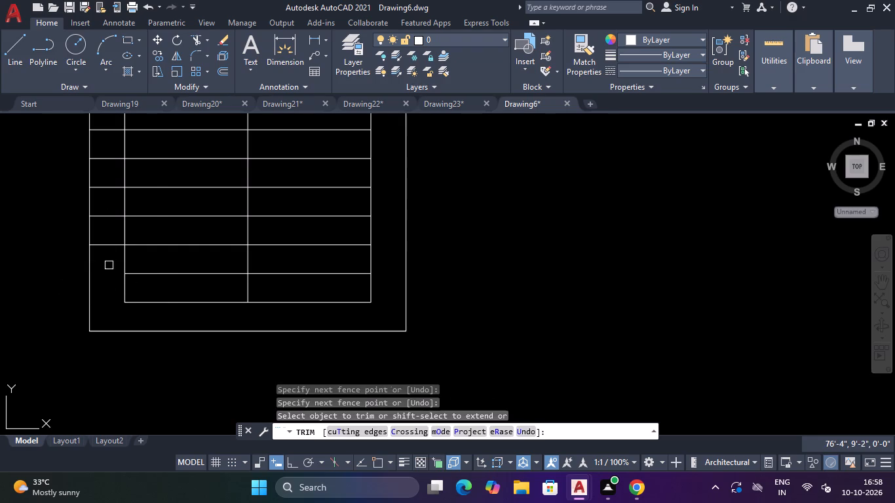
pyautogui.moveTo(107, 246); pyautogui.dragTo(107, 238)
pyautogui.click(104, 217)
pyautogui.click(103, 194)
pyautogui.click(103, 167)
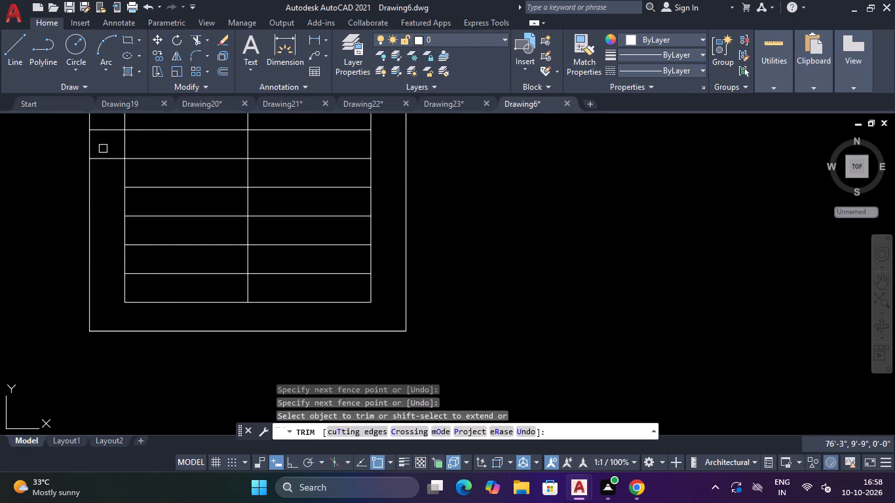
pyautogui.click(103, 144)
pyautogui.click(100, 196)
pyautogui.scroll(-2, 101, 184)
pyautogui.scroll(4, 100, 159)
pyautogui.moveTo(101, 145); pyautogui.dragTo(99, 159)
pyautogui.click(90, 224)
pyautogui.scroll(-3, 97, 215)
pyautogui.click(106, 161)
pyautogui.click(100, 193)
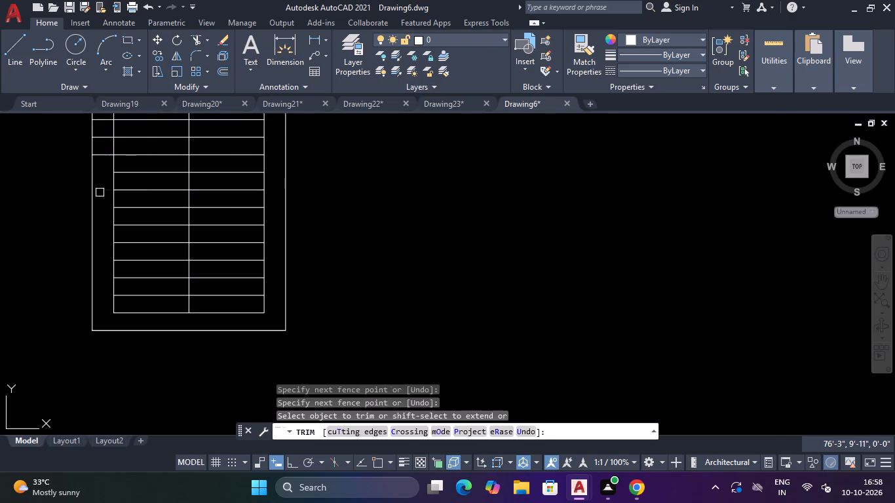
# Trim the cross lines out of the upper part of the rectangle's left 2" strip.
pyautogui.scroll(2, 104, 179)
pyautogui.scroll(-8, 101, 136)
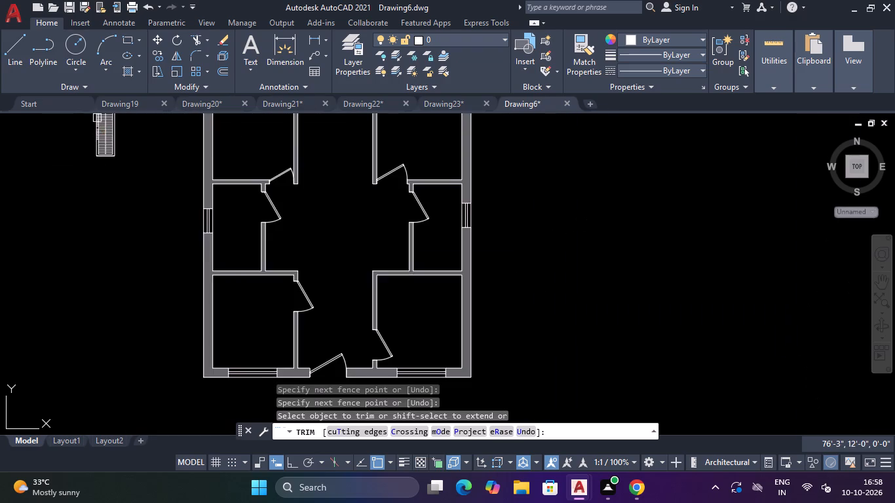
pyautogui.scroll(-3, 97, 117)
pyautogui.scroll(7, 96, 106)
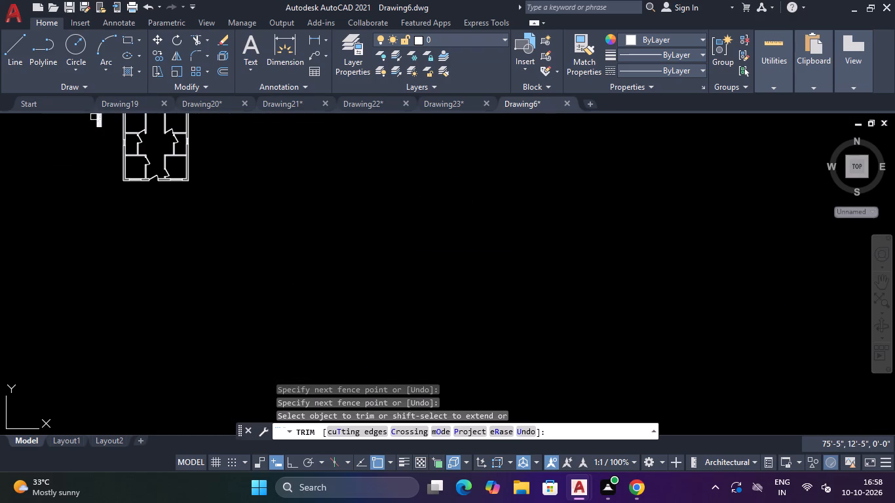
pyautogui.scroll(-4, 95, 128)
pyautogui.scroll(8, 95, 111)
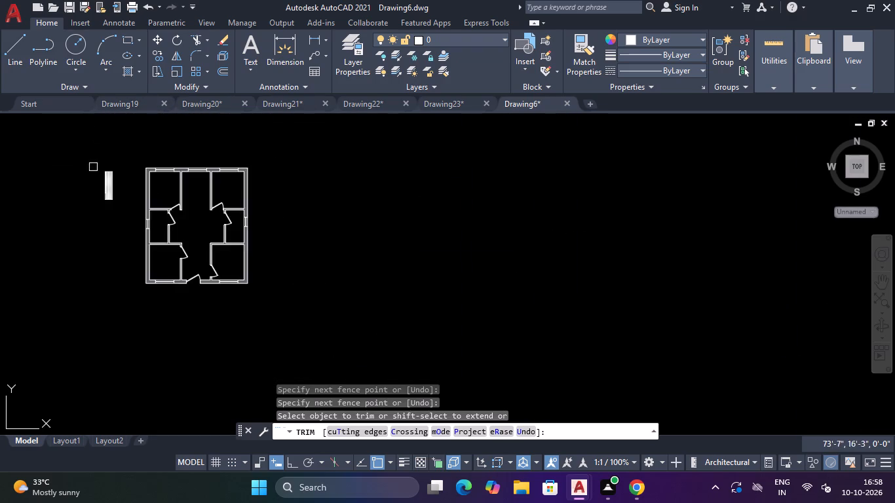
pyautogui.scroll(6, 93, 167)
pyautogui.scroll(3, 212, 225)
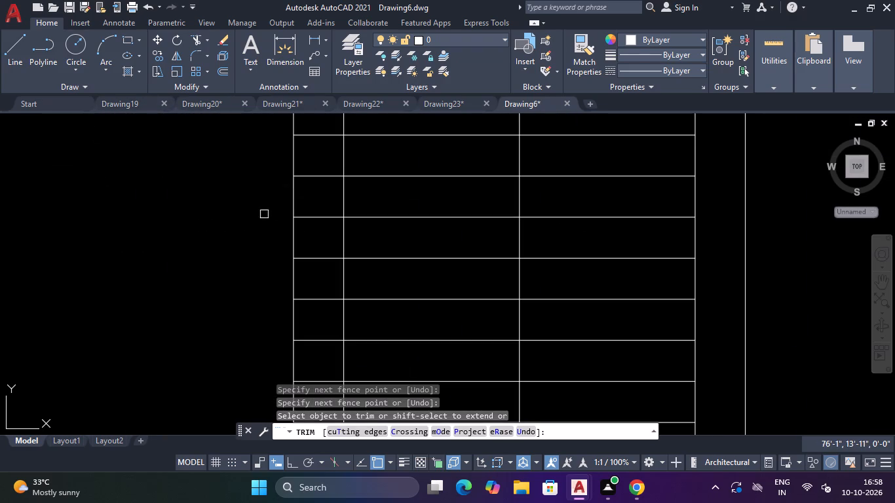
pyautogui.click(307, 198)
pyautogui.click(309, 234)
pyautogui.click(321, 258)
pyautogui.click(317, 300)
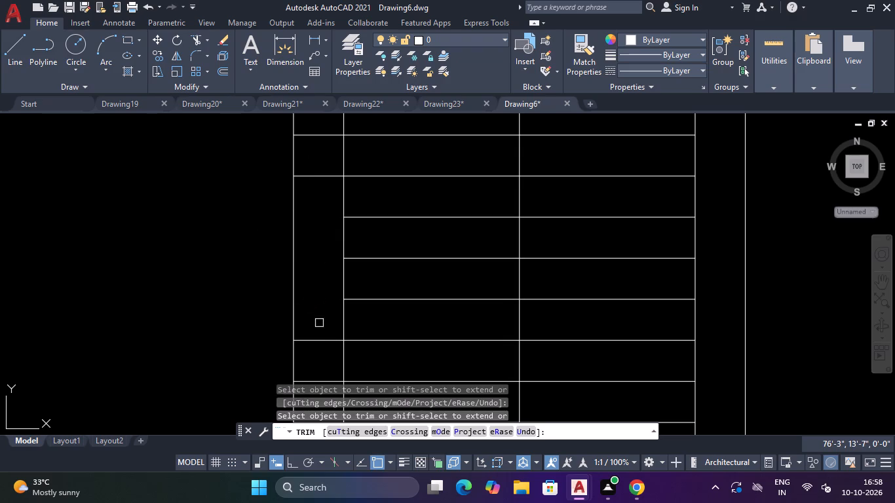
pyautogui.scroll(-3, 331, 314)
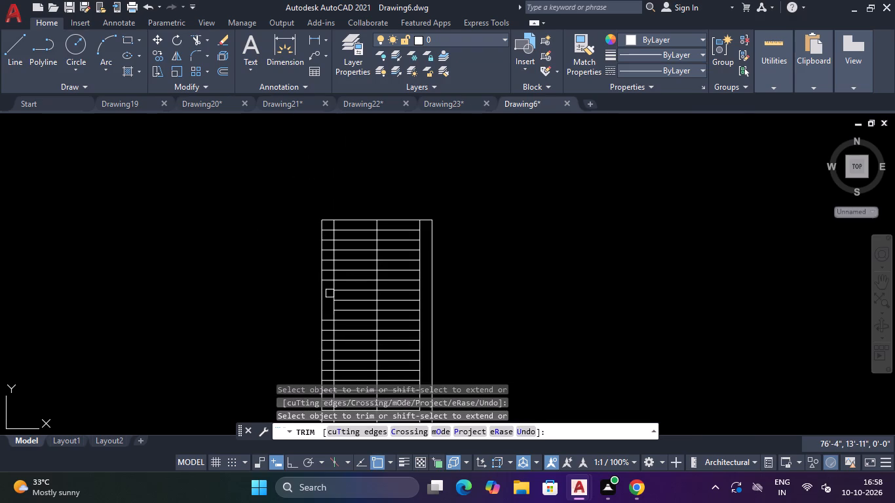
pyautogui.click(329, 290)
pyautogui.click(330, 227)
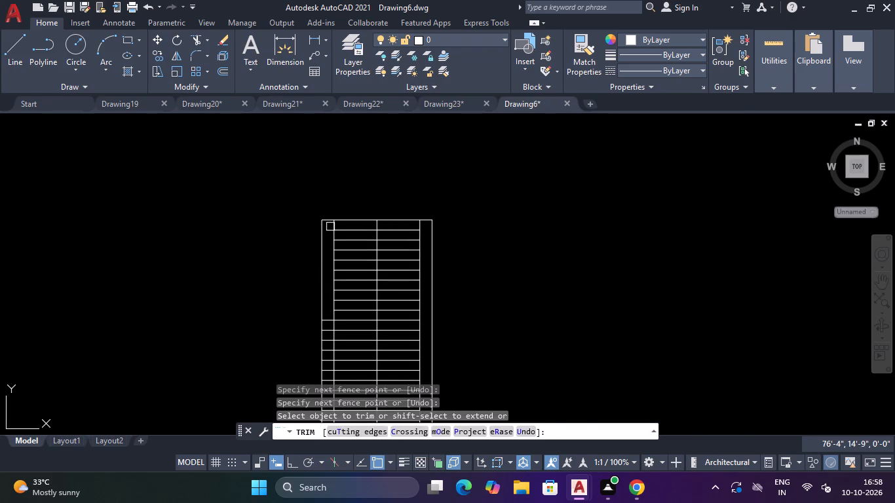
# Trim the centre line and both inner offset lines out of the rectangle's top row.
pyautogui.scroll(2, 330, 226)
pyautogui.click(330, 226)
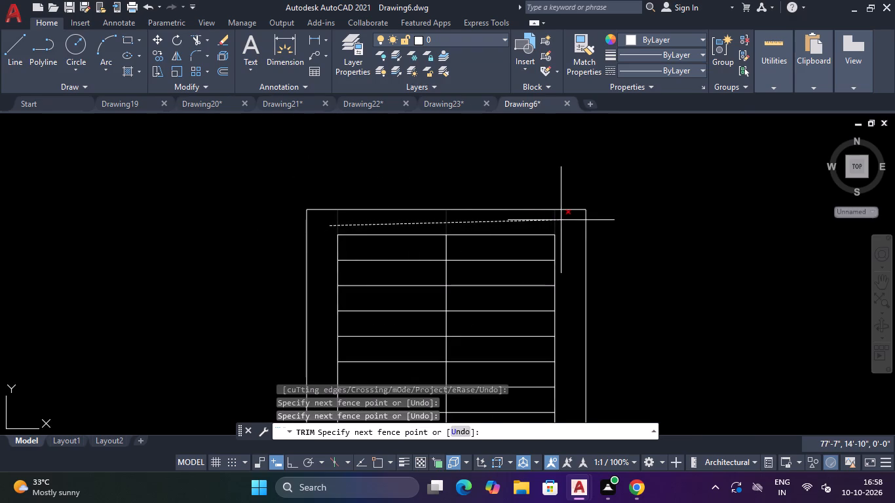
pyautogui.click(562, 220)
# Trim the remaining cross lines out of the middle of the rectangle's left 2" strip and finish trimming.
pyautogui.scroll(-4, 562, 221)
pyautogui.scroll(3, 521, 301)
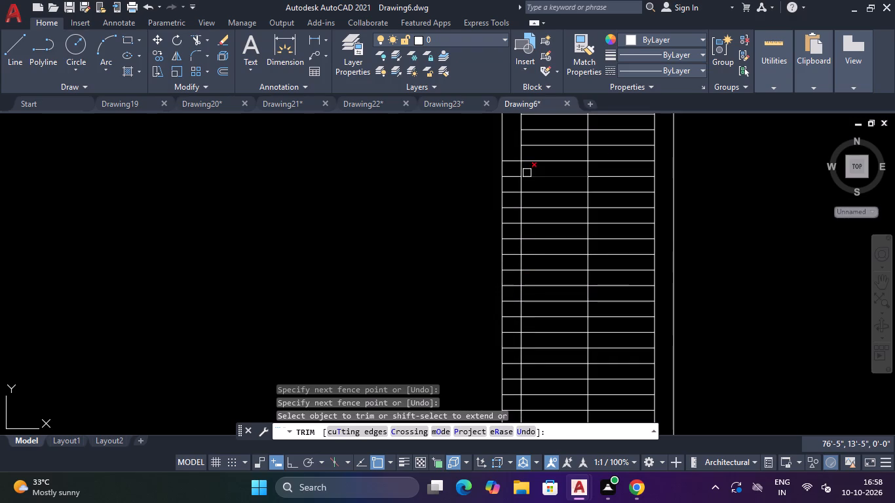
pyautogui.click(512, 150)
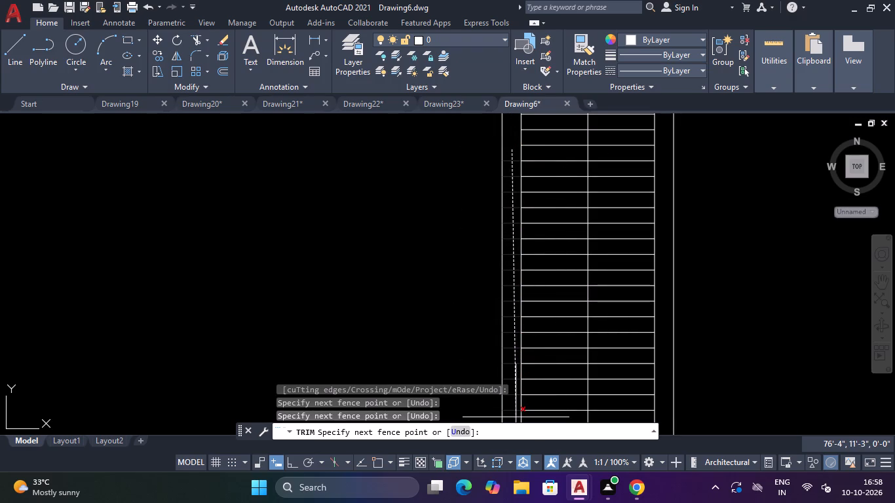
pyautogui.click(516, 417)
pyautogui.scroll(-5, 516, 400)
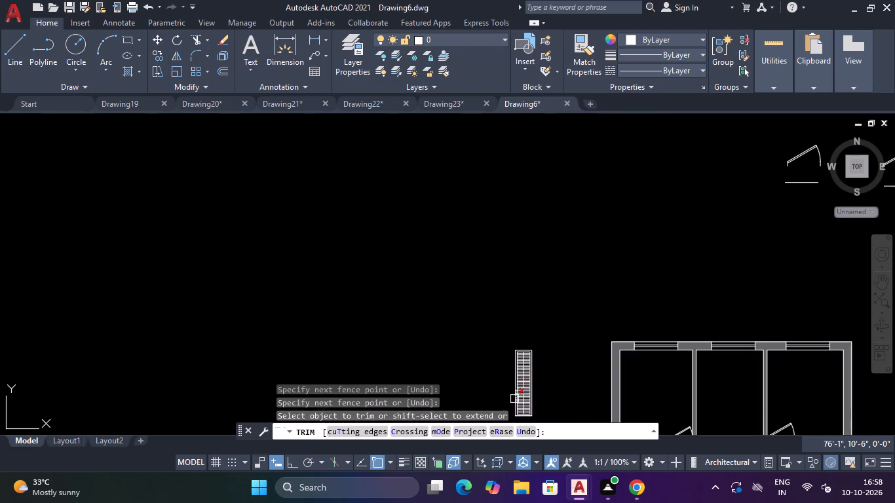
pyautogui.scroll(4, 514, 401)
pyautogui.scroll(-2, 519, 335)
pyautogui.scroll(3, 508, 365)
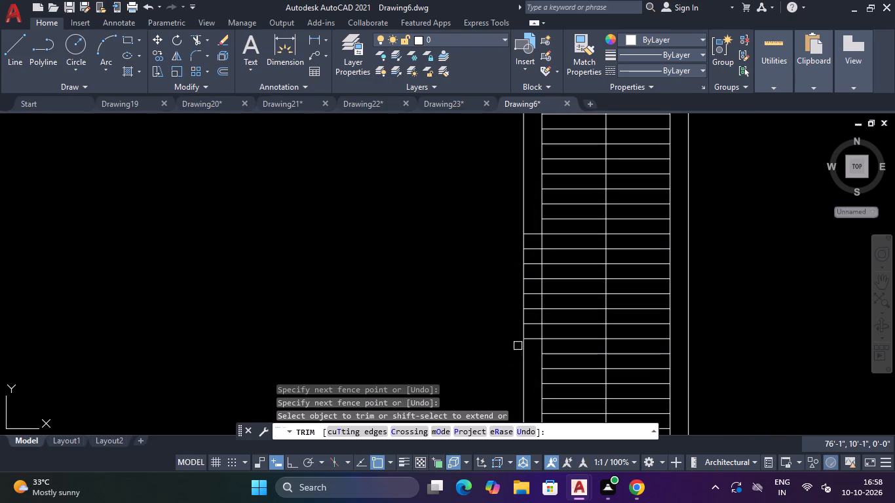
pyautogui.click(532, 226)
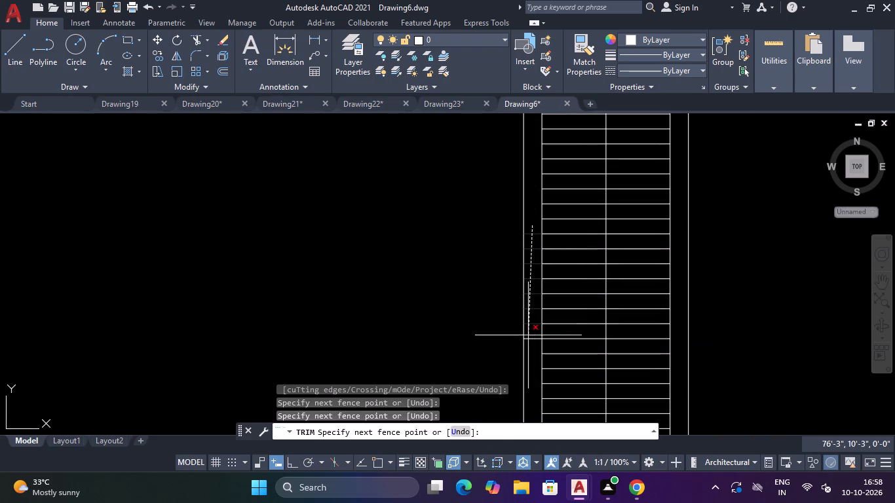
pyautogui.click(528, 354)
pyautogui.press('Escape')
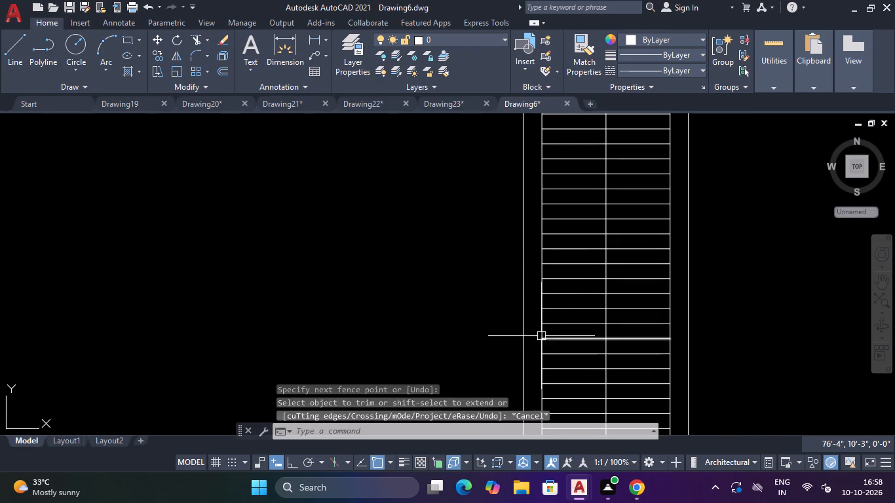
# Erase the two long inner offset lines at the ends of the cross lines.
pyautogui.click(541, 331)
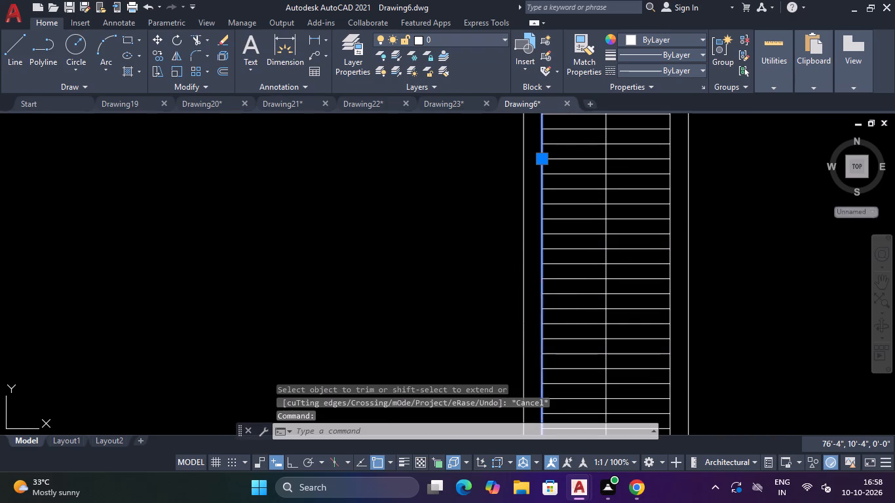
pyautogui.press('Delete')
pyautogui.scroll(-1, 658, 320)
pyautogui.scroll(3, 658, 324)
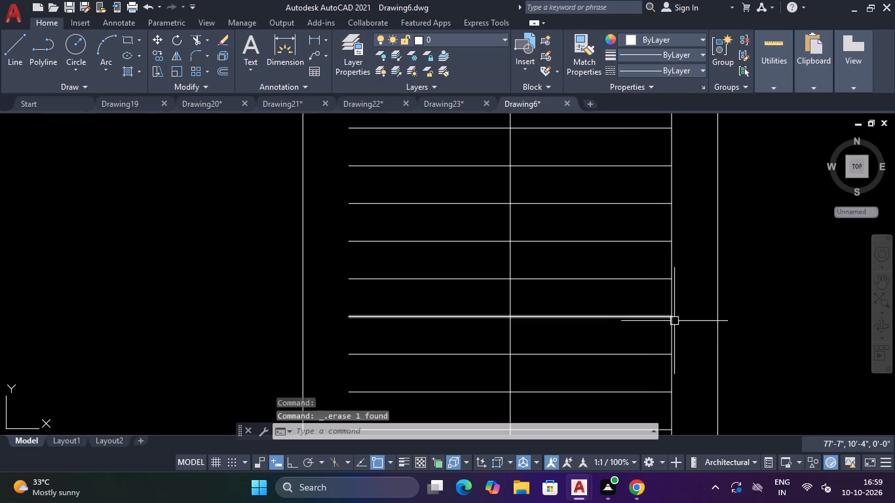
pyautogui.click(674, 332)
pyautogui.press('Delete')
# Erase the lowest and the topmost inner cross lines, keeping the rectangle's outer edges.
pyautogui.scroll(-5, 672, 332)
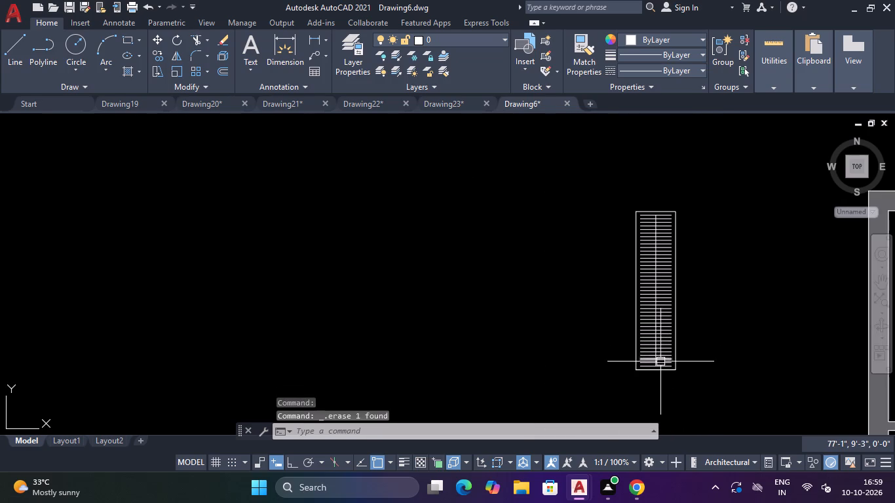
pyautogui.scroll(3, 658, 365)
pyautogui.click(658, 367)
pyautogui.press('Delete')
pyautogui.scroll(-3, 658, 367)
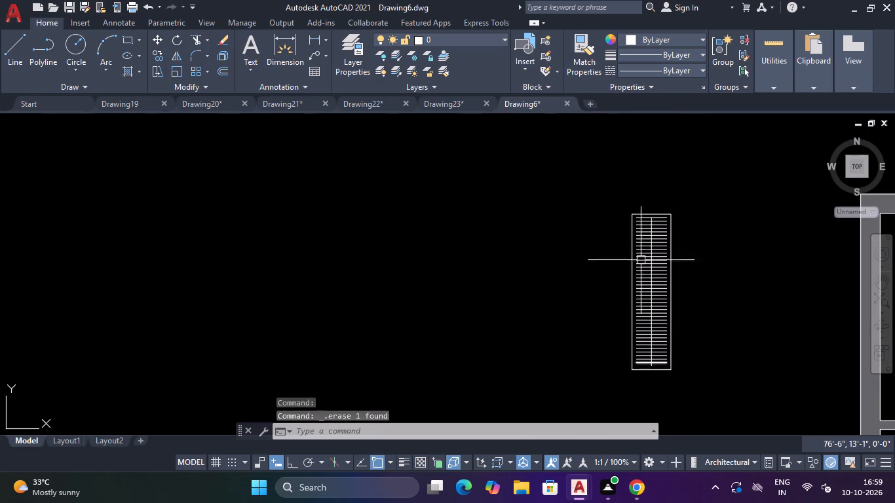
pyautogui.scroll(3, 644, 219)
pyautogui.click(646, 214)
pyautogui.press('Delete')
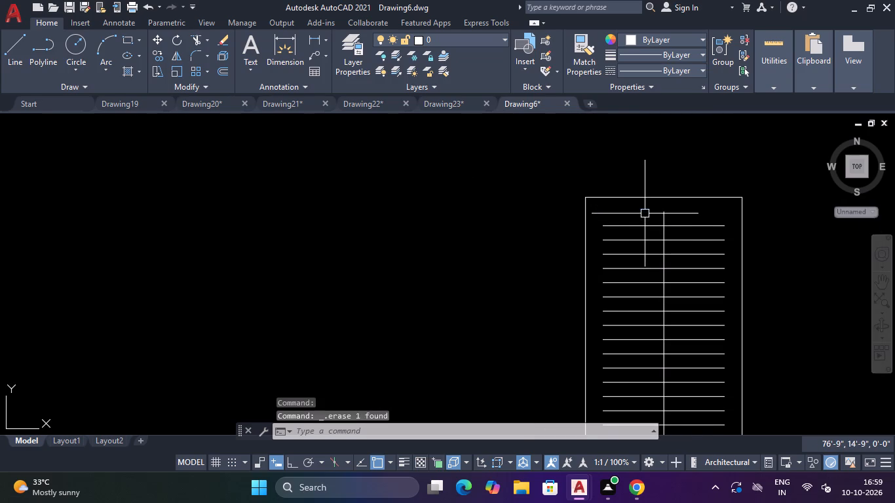
# Join all the lines of the slatted 18" by 6' element, selected together.
pyautogui.scroll(-5, 645, 214)
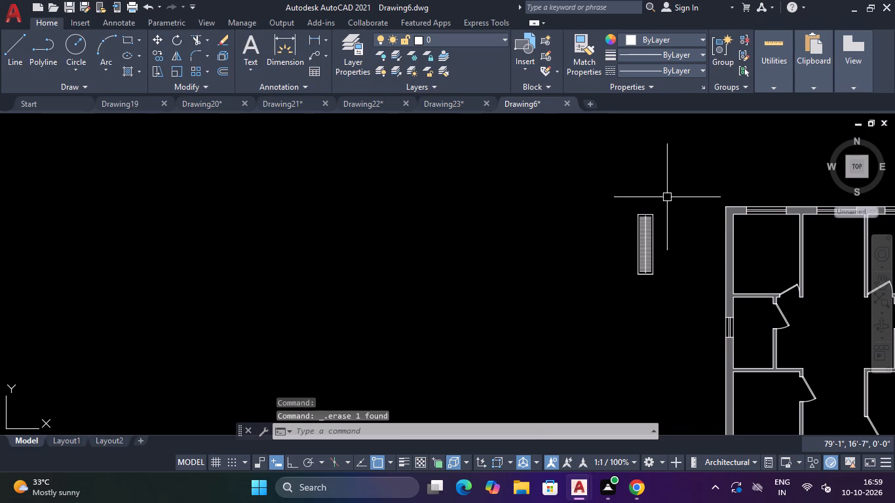
pyautogui.click(667, 197)
pyautogui.click(600, 303)
pyautogui.write('J')
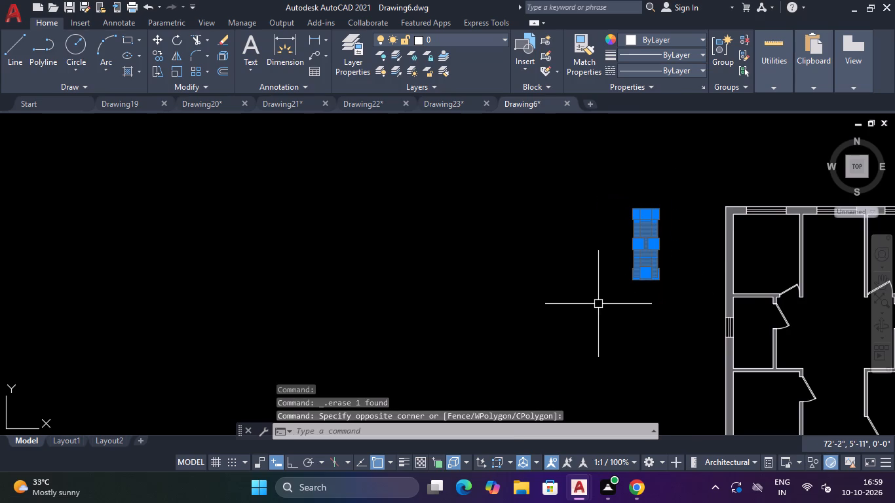
pyautogui.press('space')
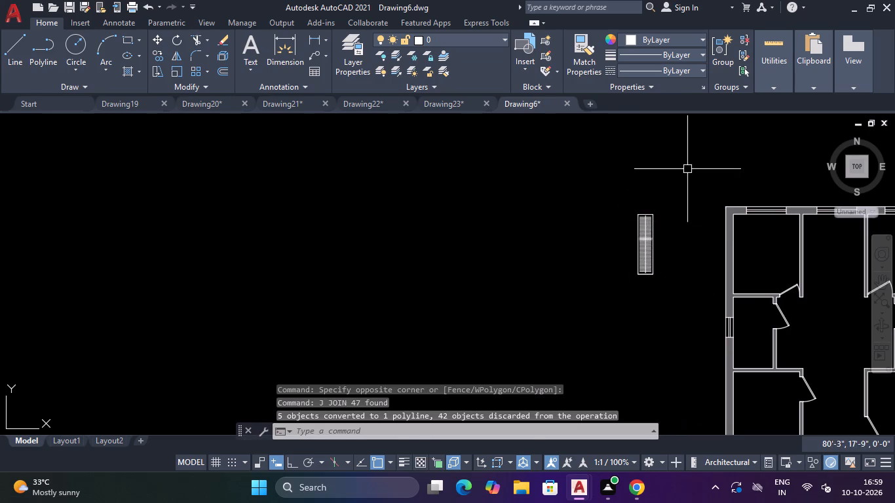
pyautogui.moveTo(688, 169); pyautogui.dragTo(685, 176)
pyautogui.press('Escape')
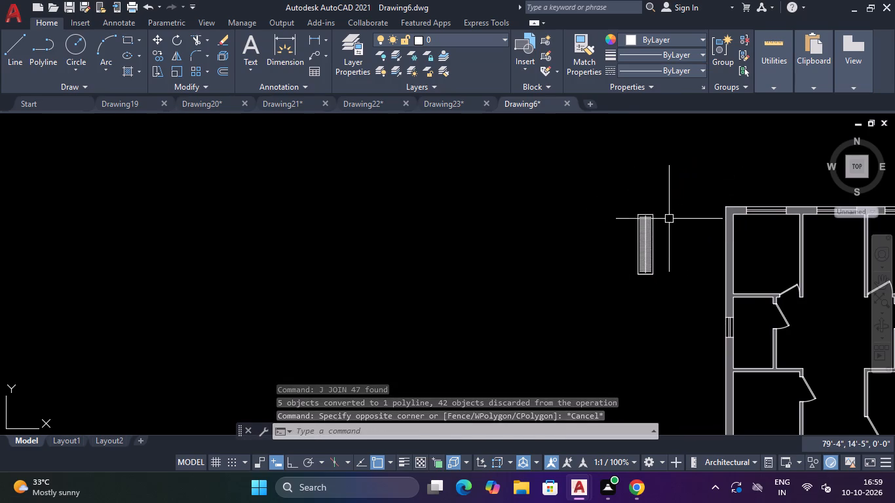
# Copy the slatted 18" by 6' element from its lower-left corner to the lower-left inner corner of the plan's top-left room.
pyautogui.scroll(1, 669, 219)
pyautogui.click(675, 179)
pyautogui.click(603, 345)
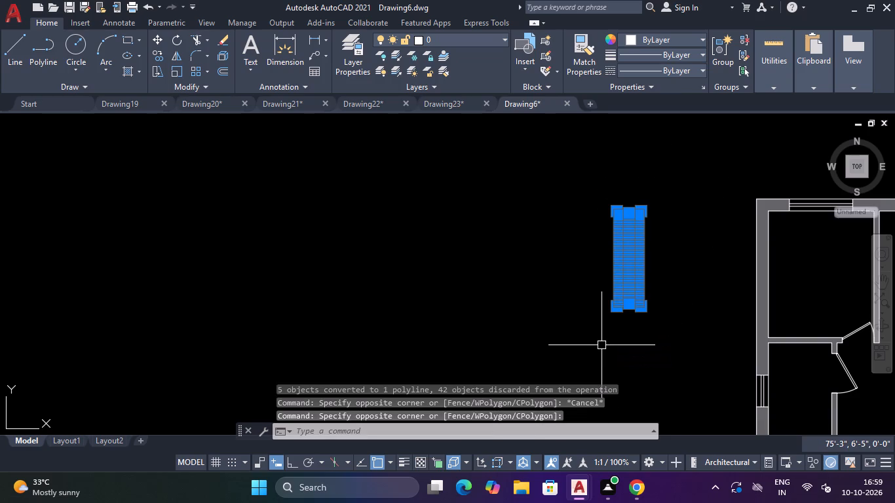
pyautogui.press('c')
pyautogui.press('o')
pyautogui.press('Return')
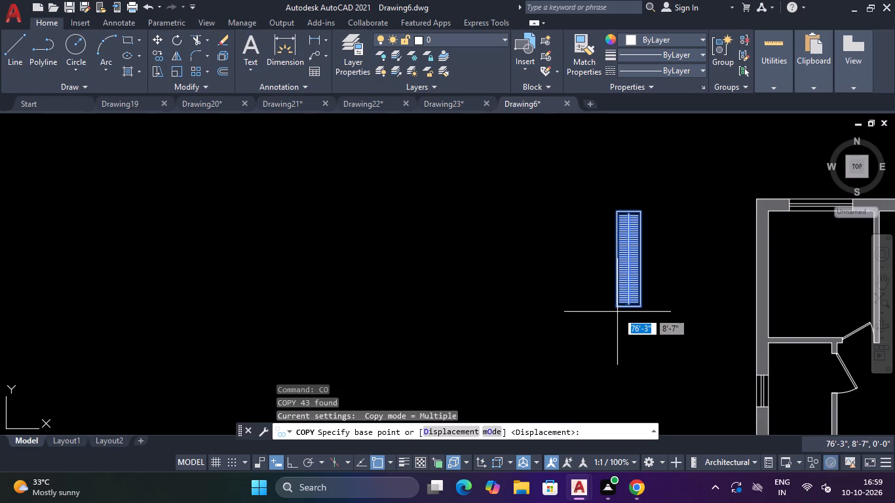
pyautogui.click(616, 306)
pyautogui.scroll(3, 769, 337)
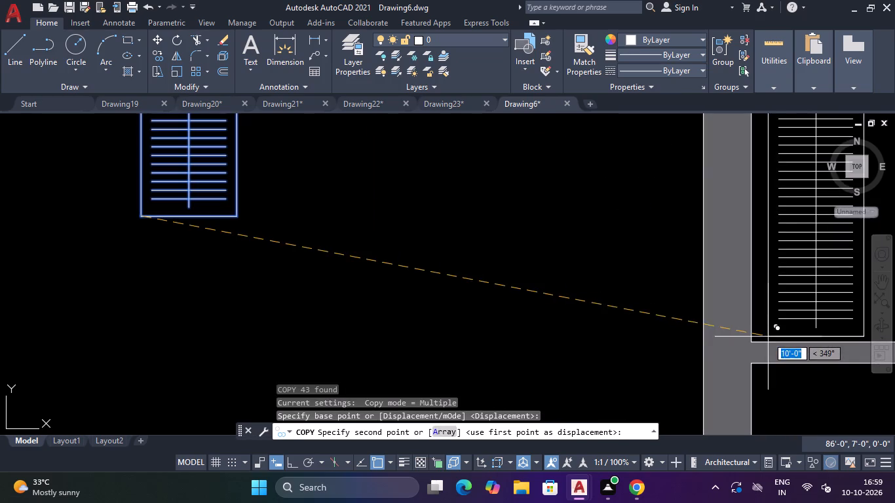
pyautogui.click(753, 341)
pyautogui.scroll(-2, 760, 337)
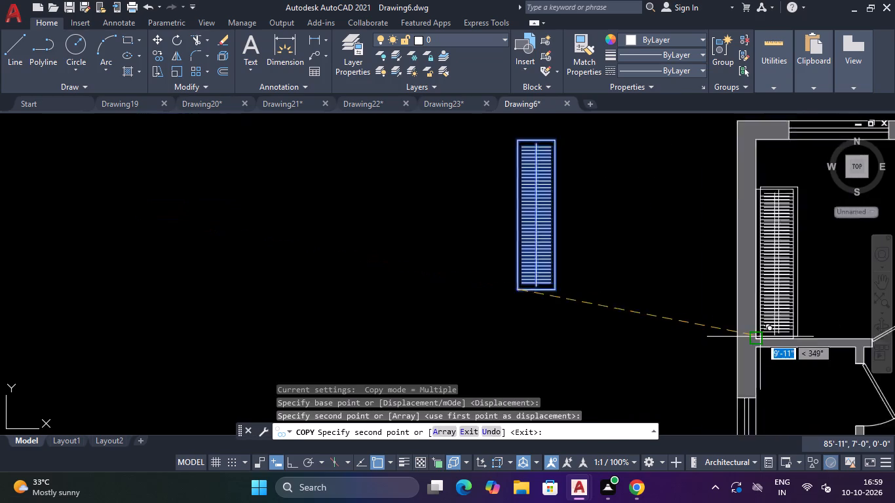
pyautogui.scroll(-1, 760, 337)
pyautogui.scroll(-3, 700, 316)
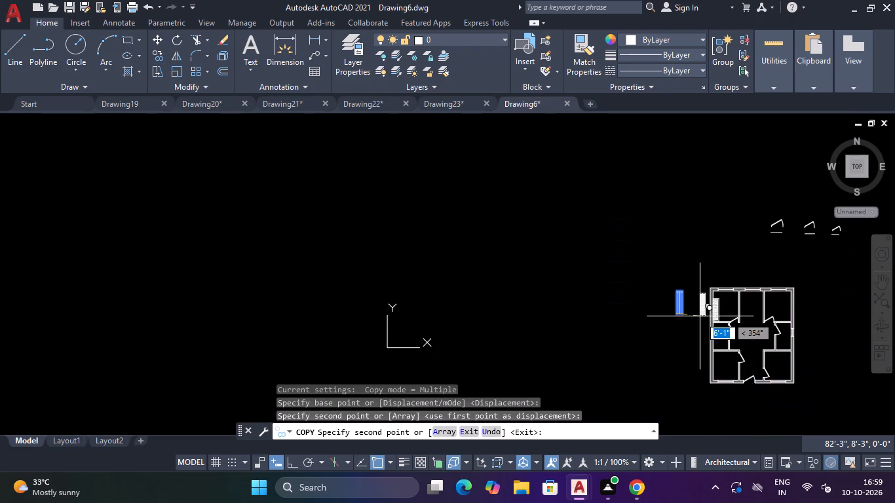
pyautogui.scroll(3, 742, 312)
pyautogui.press('Escape')
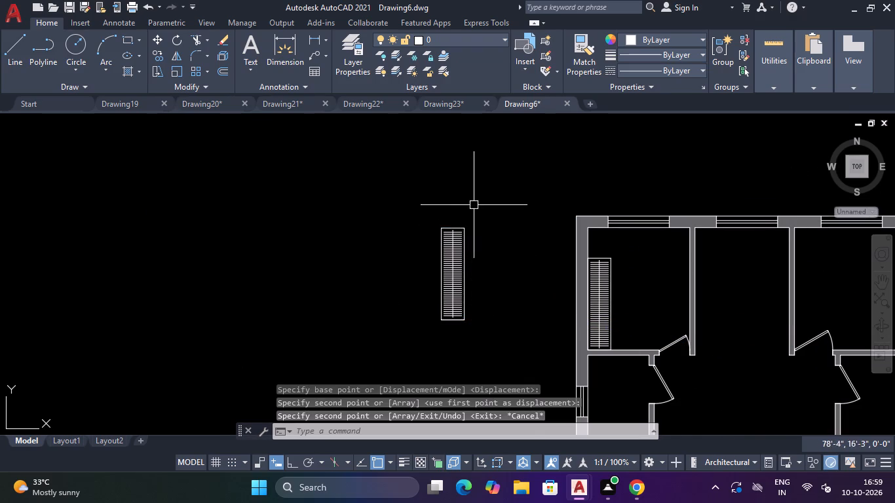
# Copy the slatted element from its lower-right corner to the lower-right inner corner of the plan's top-right room.
pyautogui.click(474, 208)
pyautogui.click(406, 329)
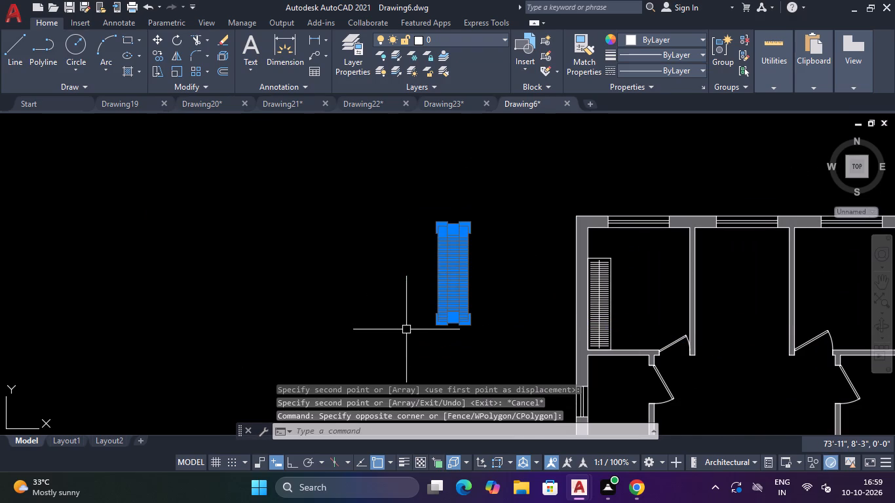
pyautogui.press('r')
pyautogui.press('BackSpace')
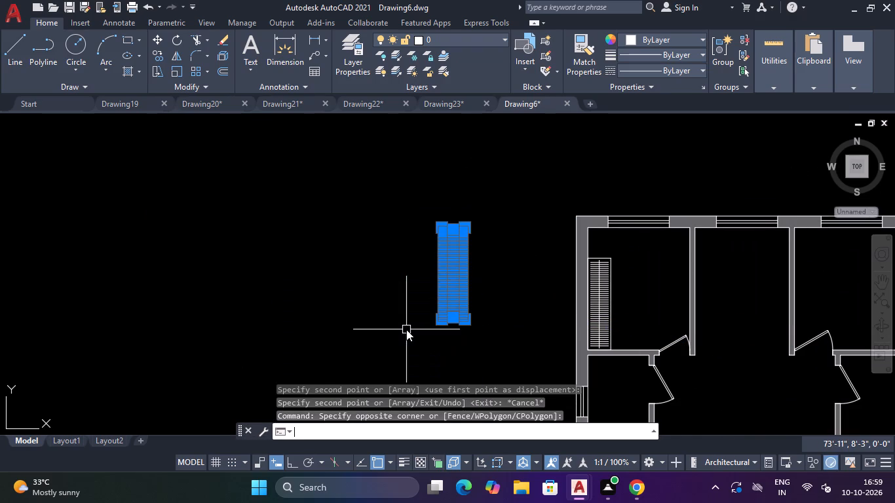
pyautogui.write('CO')
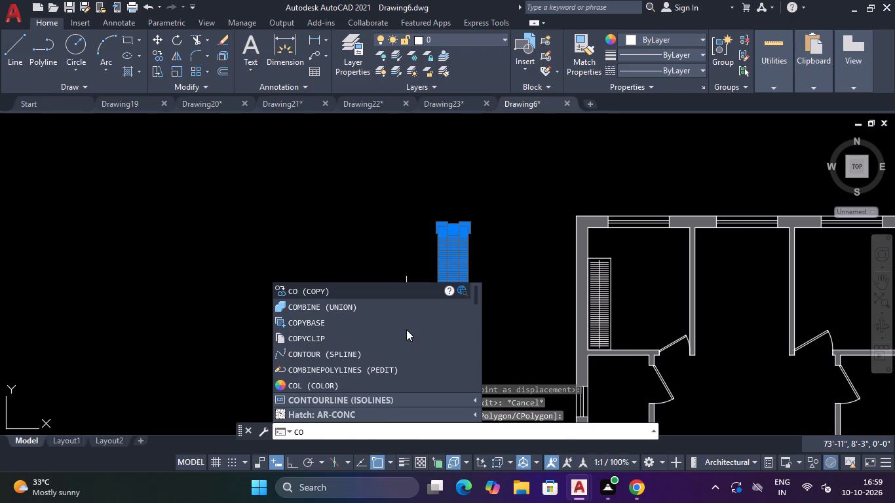
pyautogui.press('Return')
pyautogui.click(468, 322)
pyautogui.scroll(-2, 577, 335)
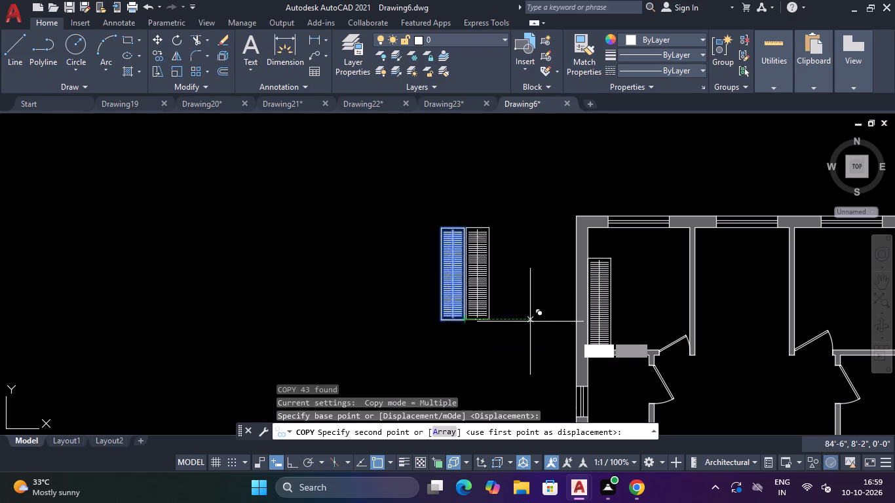
pyautogui.scroll(-2, 577, 335)
pyautogui.scroll(3, 641, 339)
pyautogui.scroll(3, 563, 329)
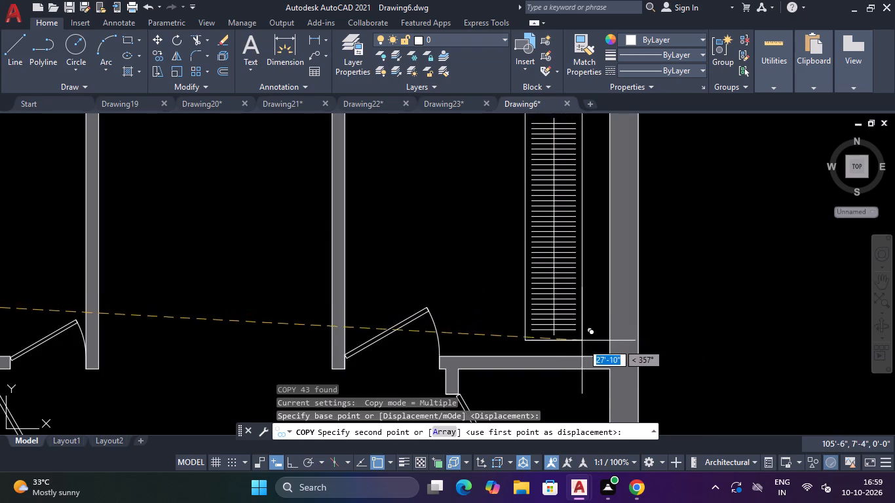
pyautogui.click(611, 361)
pyautogui.scroll(-2, 582, 341)
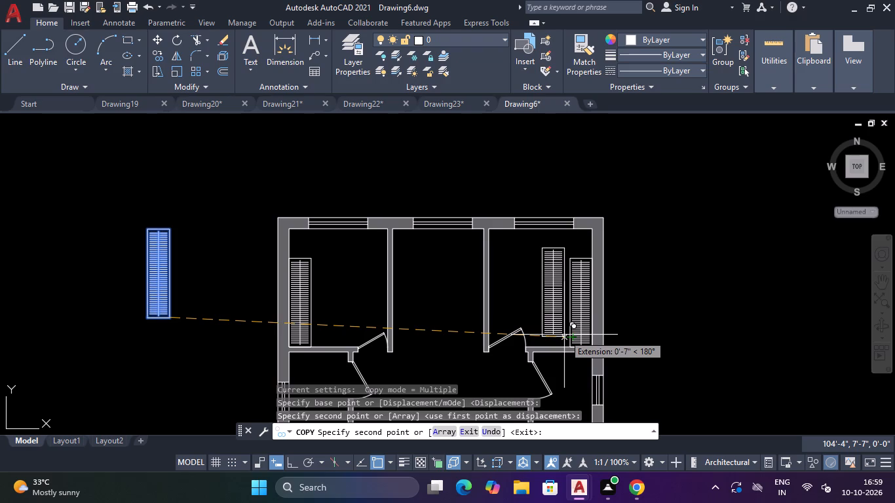
pyautogui.press('Escape')
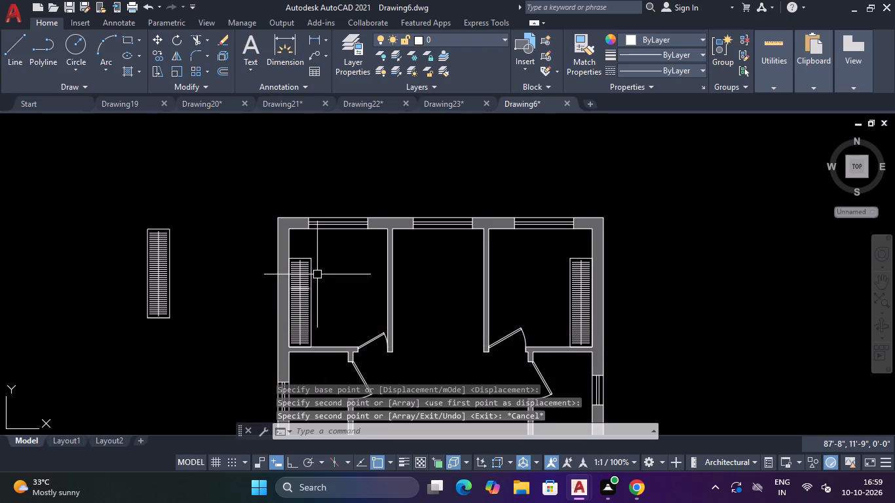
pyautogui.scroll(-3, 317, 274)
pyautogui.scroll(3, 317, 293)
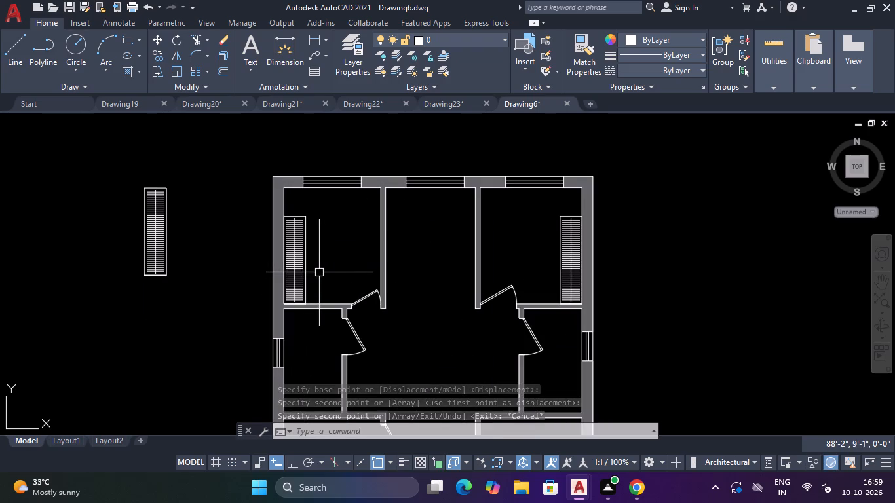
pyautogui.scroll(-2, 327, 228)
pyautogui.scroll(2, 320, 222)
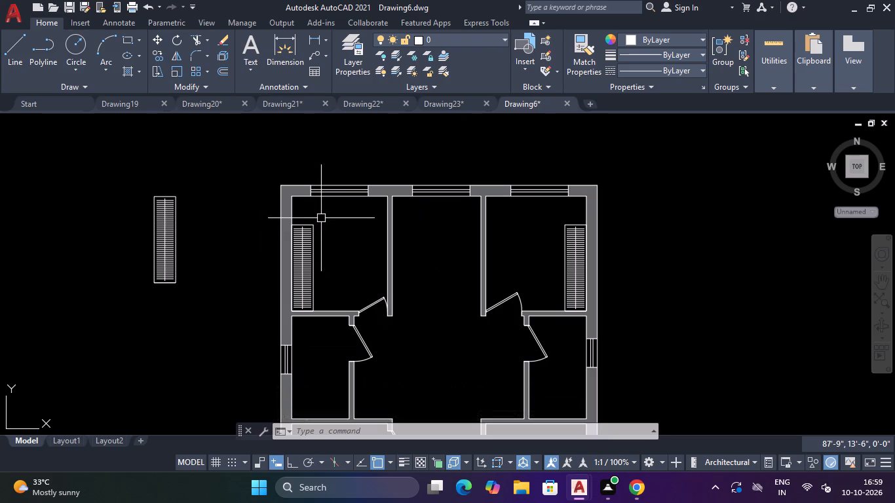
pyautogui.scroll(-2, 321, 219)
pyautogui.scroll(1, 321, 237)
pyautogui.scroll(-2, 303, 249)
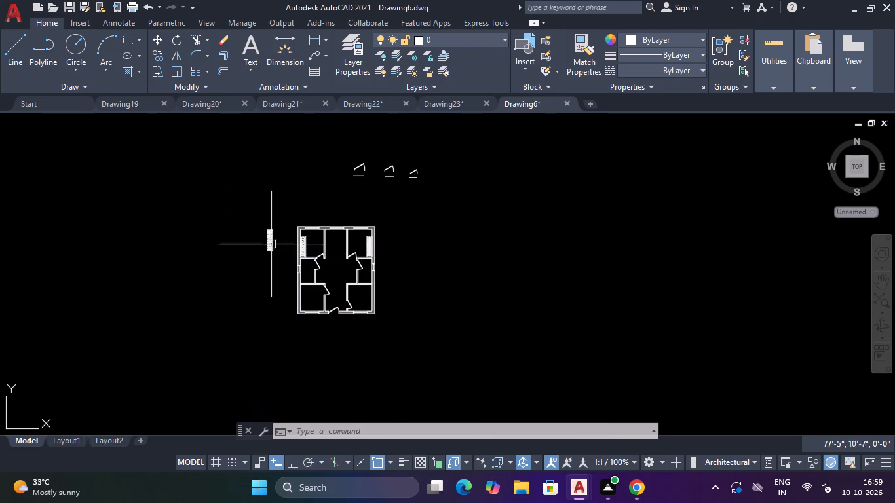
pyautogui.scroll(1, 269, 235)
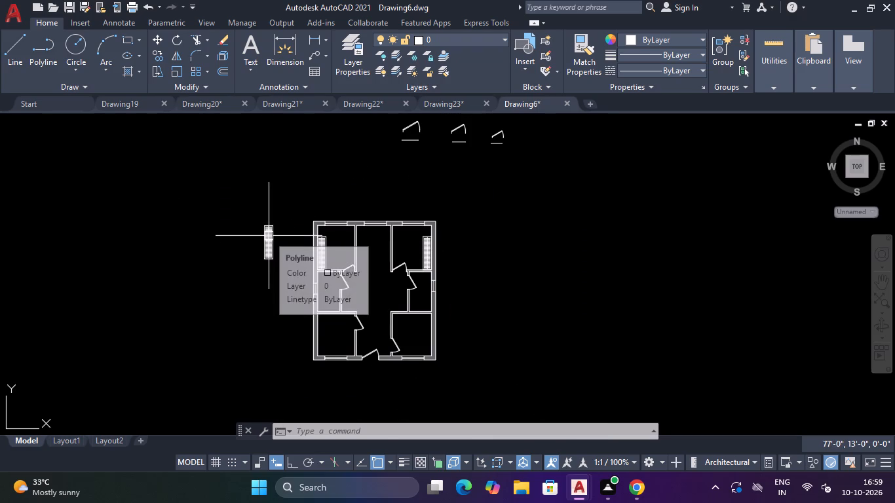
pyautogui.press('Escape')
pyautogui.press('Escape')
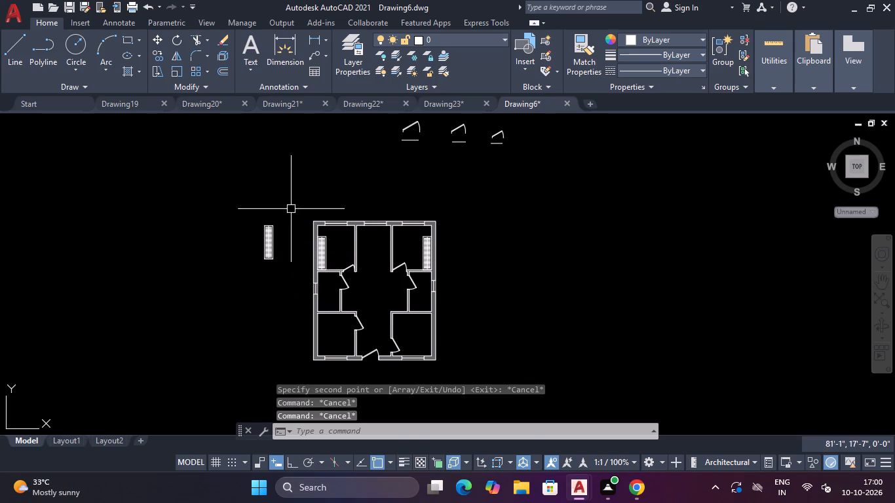
# Copy the slatted element from its lower-left corner to the lower-left inner corner of the plan's bottom-left room.
pyautogui.moveTo(290, 208); pyautogui.dragTo(283, 214)
pyautogui.click(247, 301)
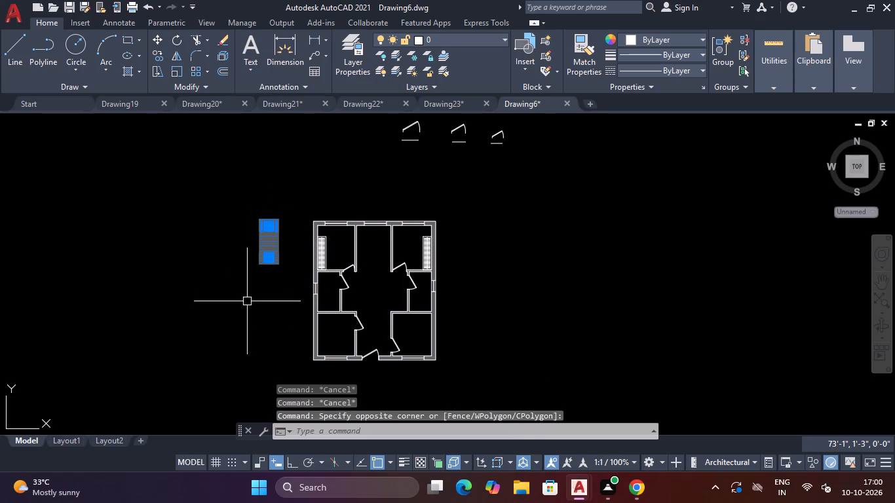
pyautogui.write('CO')
pyautogui.press('Return')
pyautogui.scroll(1, 247, 252)
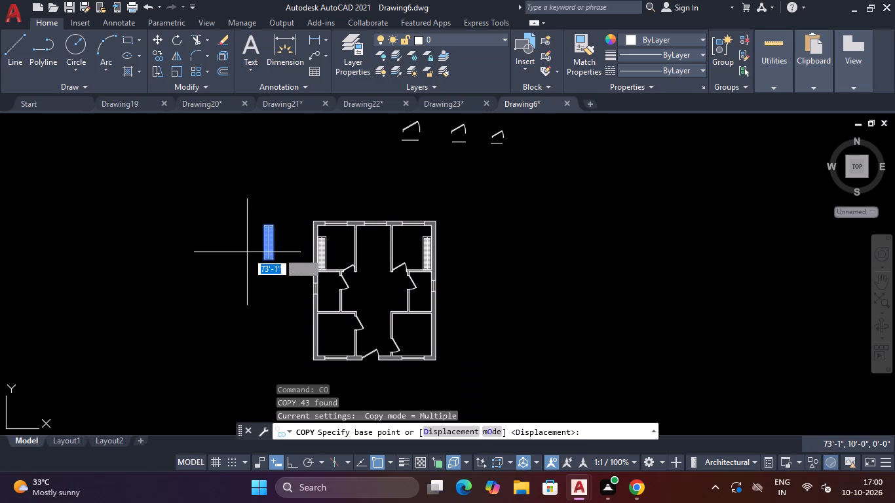
pyautogui.scroll(2, 247, 252)
pyautogui.click(311, 276)
pyautogui.scroll(-2, 328, 293)
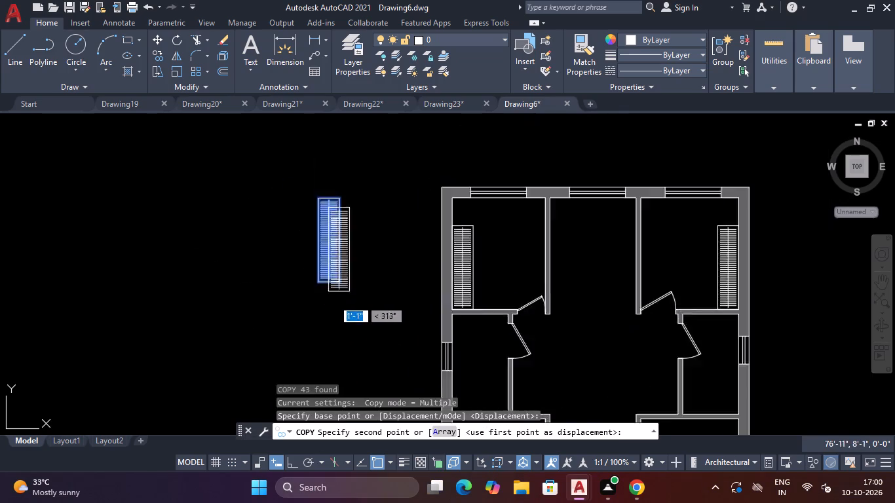
pyautogui.scroll(-1, 335, 303)
pyautogui.scroll(2, 390, 381)
pyautogui.scroll(-3, 389, 382)
pyautogui.scroll(3, 385, 388)
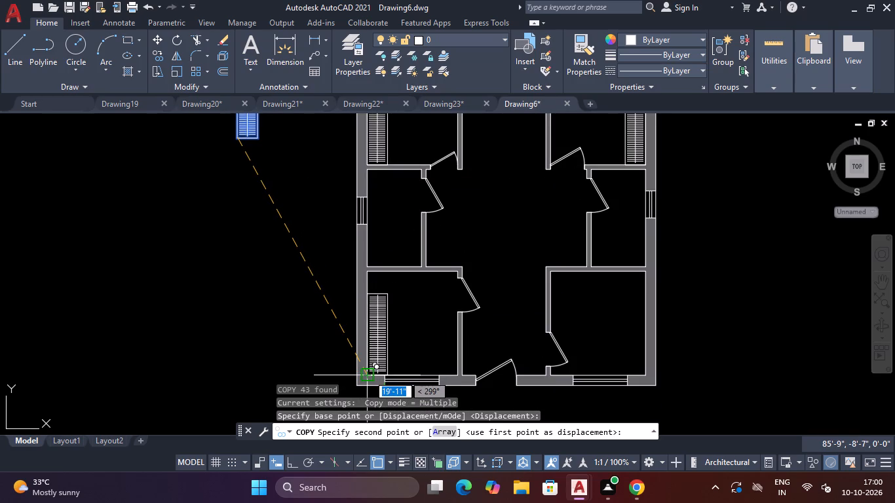
pyautogui.click(368, 375)
pyautogui.press('Escape')
# Erase the original slatted element standing outside the floor plan.
pyautogui.scroll(-2, 284, 318)
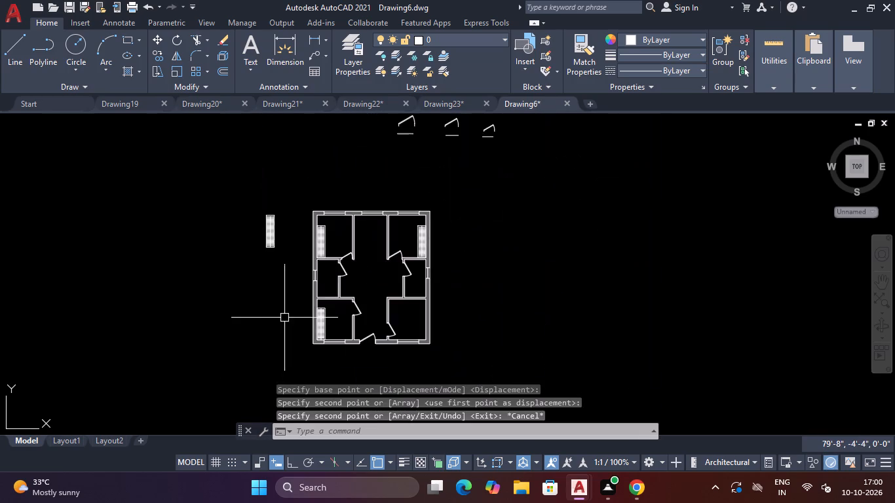
pyautogui.scroll(2, 281, 315)
pyautogui.scroll(-2, 281, 315)
pyautogui.press('Escape')
pyautogui.press('Escape')
pyautogui.moveTo(284, 189); pyautogui.dragTo(273, 202)
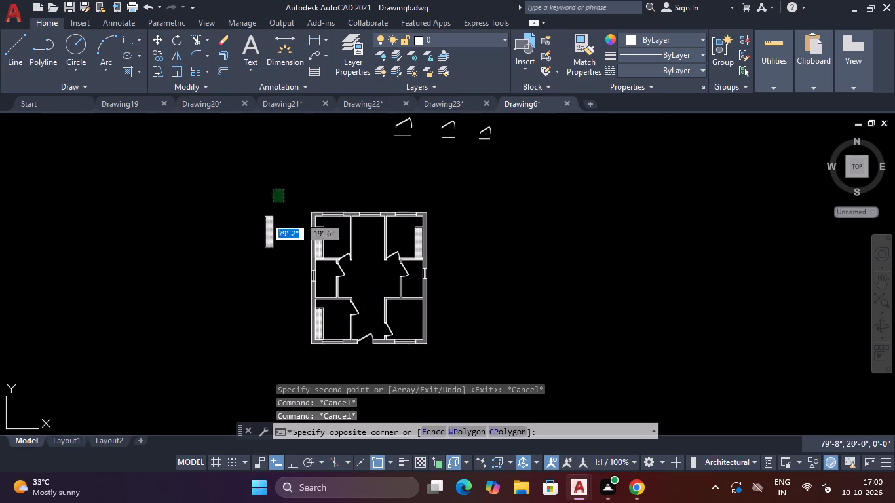
pyautogui.click(233, 269)
pyautogui.press('Delete')
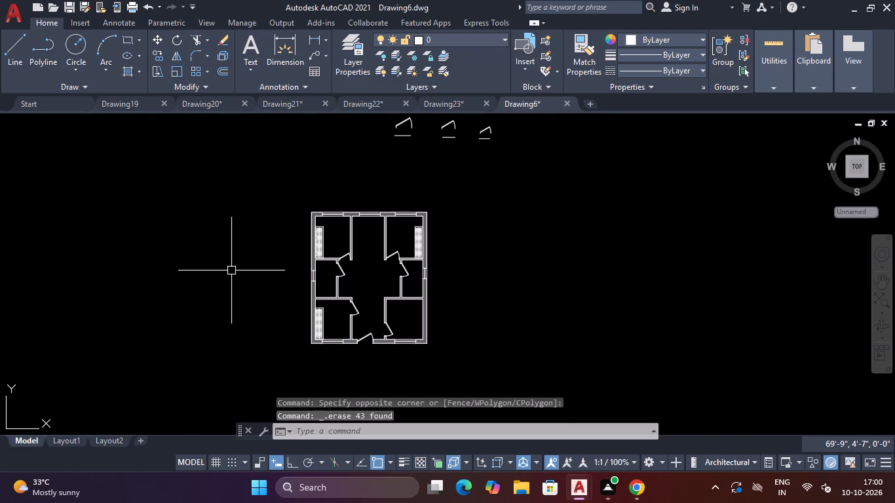
# Insert the Bed - Queen block from DesignCenter in the empty space west of the floor plan and close DesignCenter.
pyautogui.hotkey('ctrl', '2')
pyautogui.scroll(5, 85, 221)
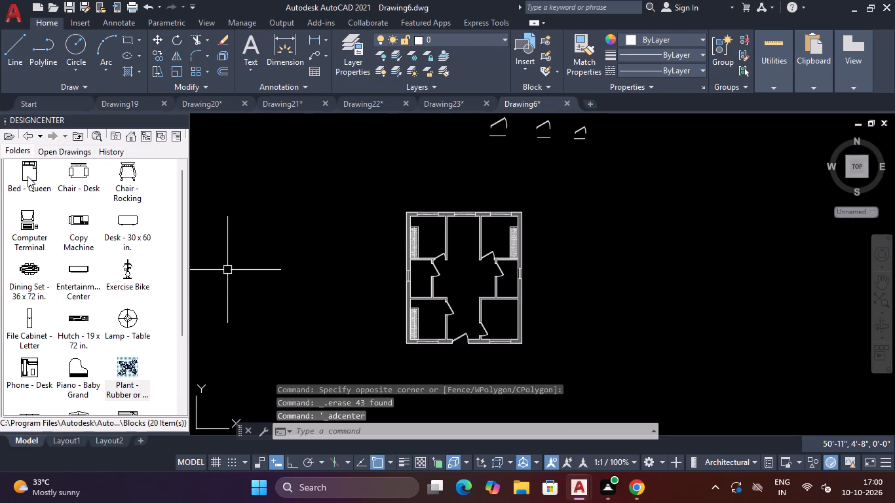
pyautogui.moveTo(26, 176); pyautogui.dragTo(277, 211)
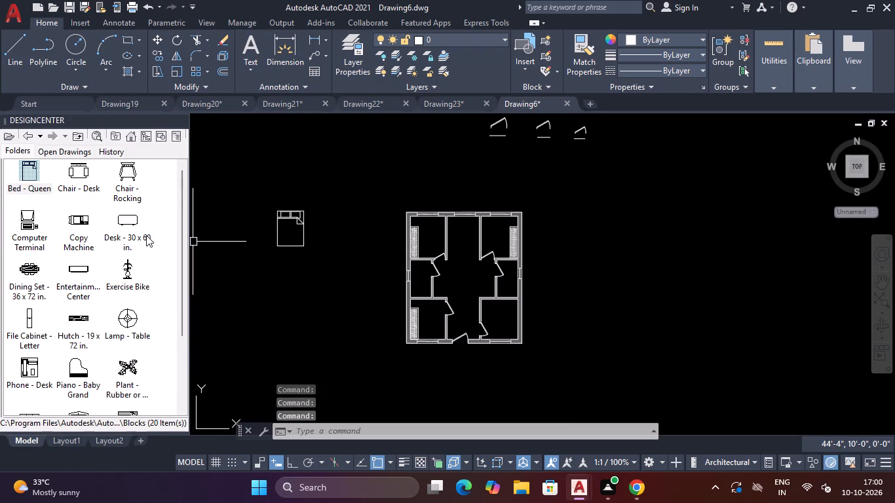
pyautogui.press('Escape')
pyautogui.press('Escape')
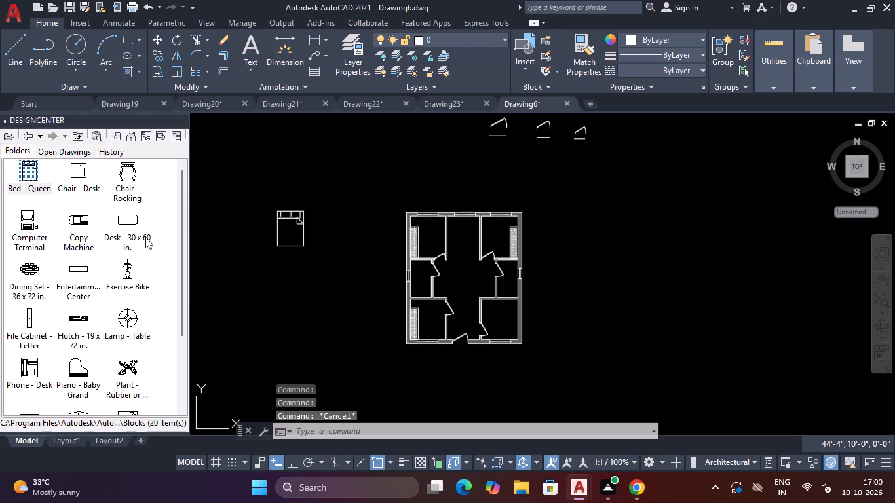
pyautogui.click(180, 117)
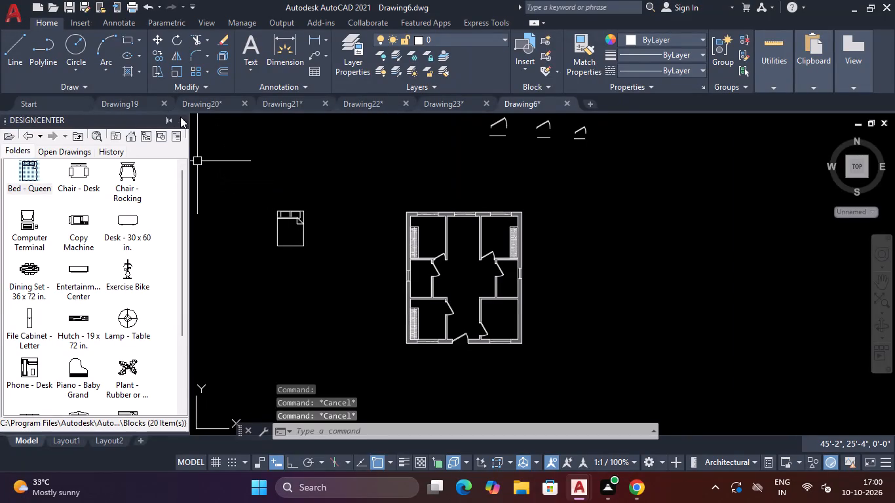
# Open the inserted queen bed block in the Block Editor.
pyautogui.scroll(1, 219, 196)
pyautogui.doubleClick(189, 230)
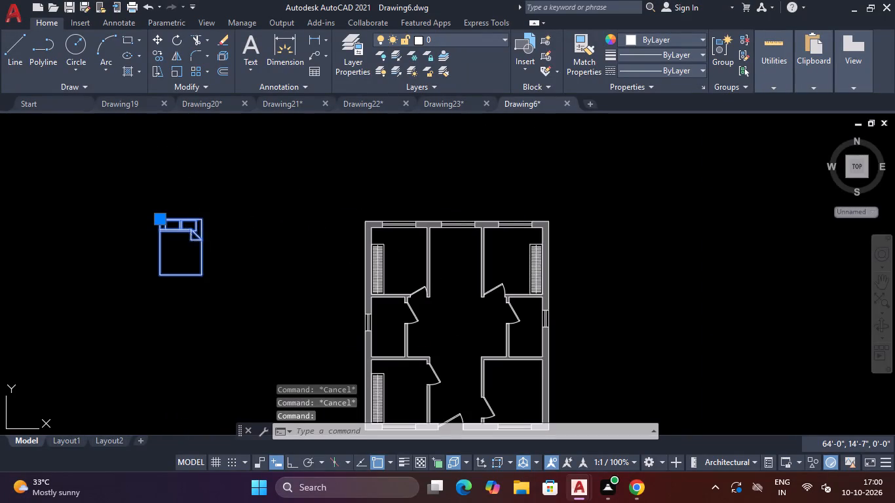
pyautogui.click(453, 333)
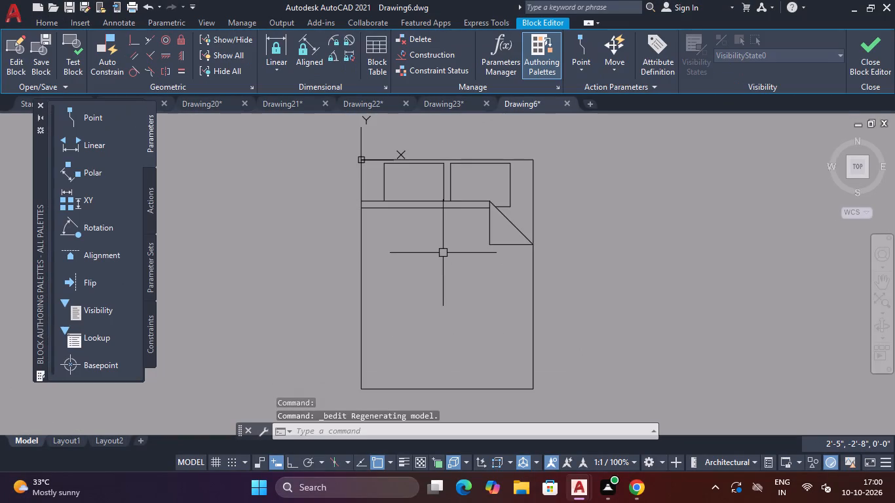
# Trim the folded blanket corner and the stray blanket line between and beside the pillows from the queen bed.
pyautogui.write('TR')
pyautogui.press('space')
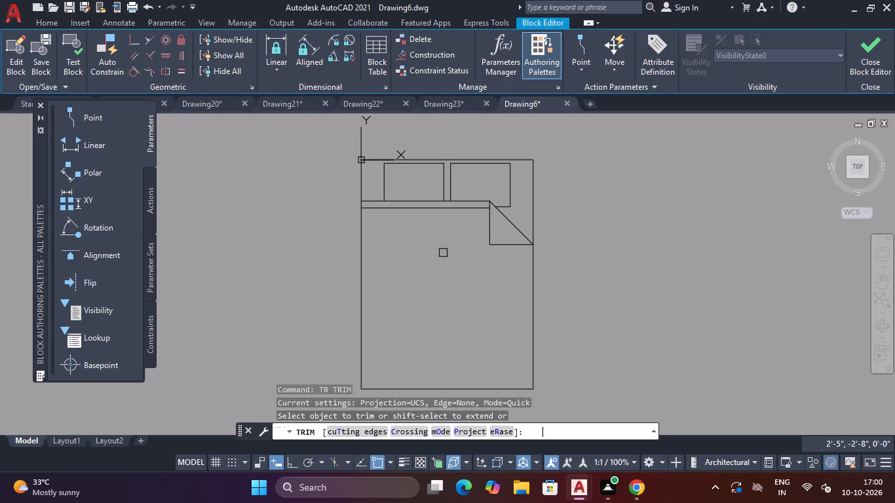
pyautogui.scroll(2, 447, 201)
pyautogui.click(446, 198)
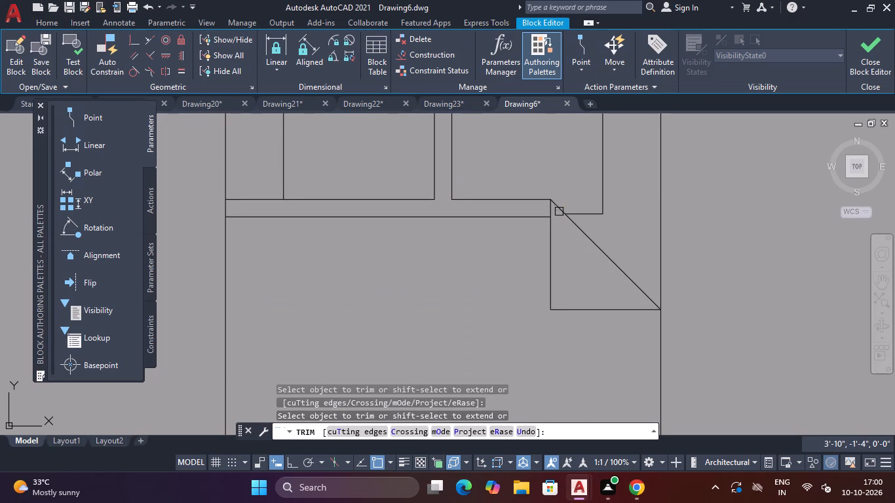
pyautogui.click(558, 208)
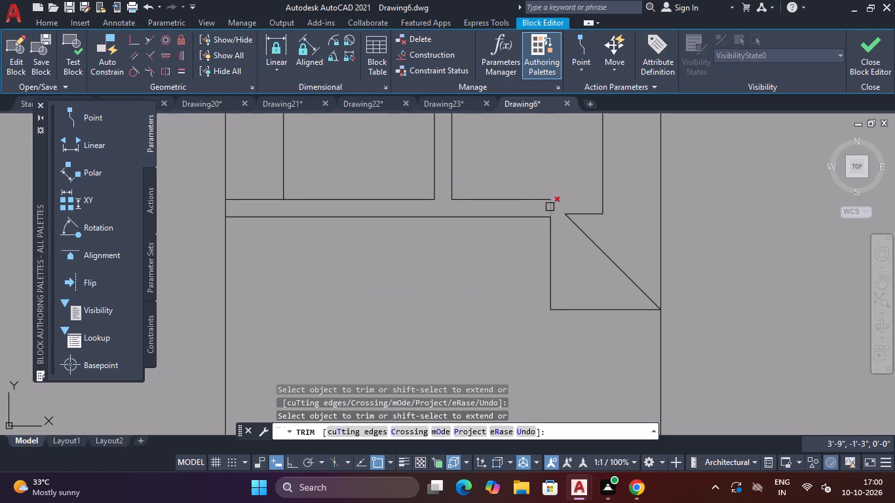
pyautogui.click(550, 207)
pyautogui.keyDown('shift'); pyautogui.click(525, 200); pyautogui.keyUp('shift')
pyautogui.click(585, 212)
pyautogui.click(601, 206)
pyautogui.click(592, 234)
pyautogui.click(583, 312)
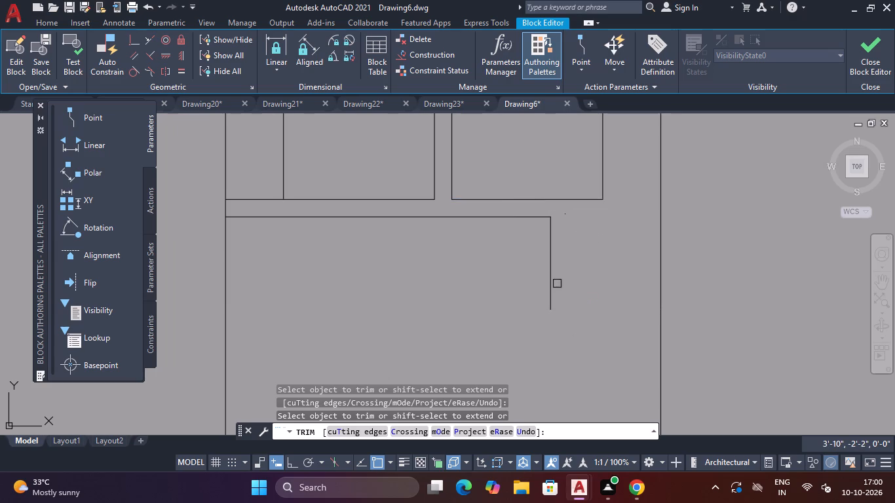
pyautogui.click(554, 280)
pyautogui.keyDown('shift'); pyautogui.click(517, 215); pyautogui.keyUp('shift')
pyautogui.scroll(-2, 517, 228)
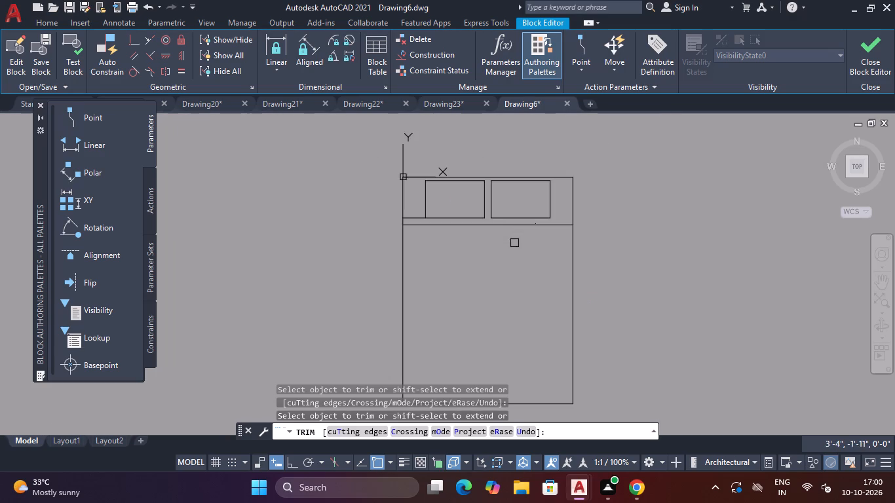
pyautogui.scroll(2, 514, 244)
pyautogui.scroll(-2, 512, 244)
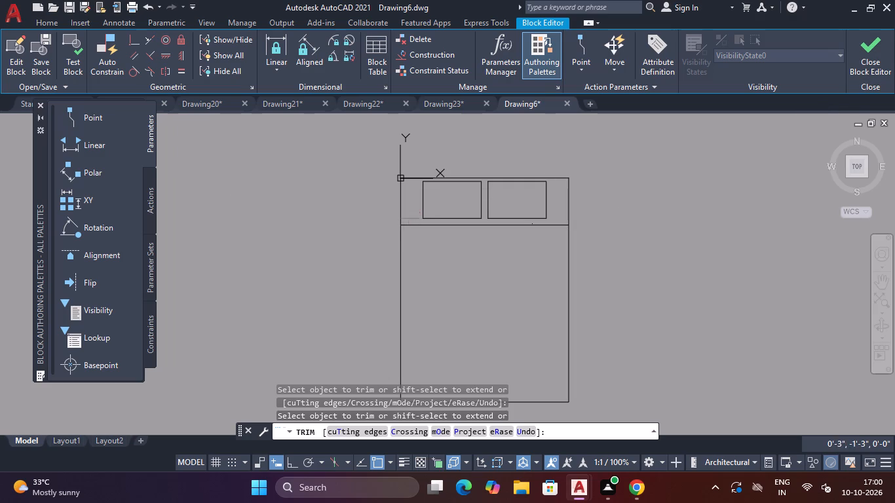
pyautogui.click(410, 219)
# Close the Block Editor, saving the changes to Bed - Queen.
pyautogui.click(885, 48)
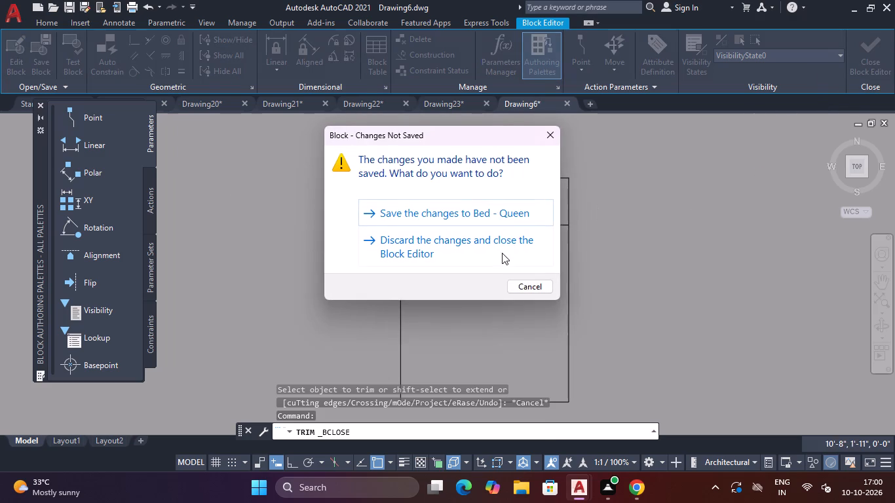
pyautogui.click(505, 215)
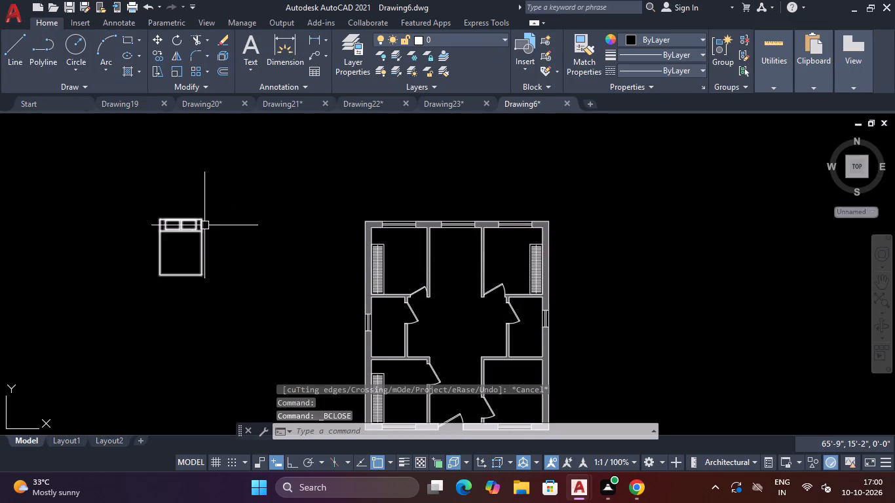
# Scale the queen bed west of the floor plan down slightly from its lower-left corner.
pyautogui.scroll(-1, 204, 226)
pyautogui.scroll(1, 205, 208)
pyautogui.click(206, 207)
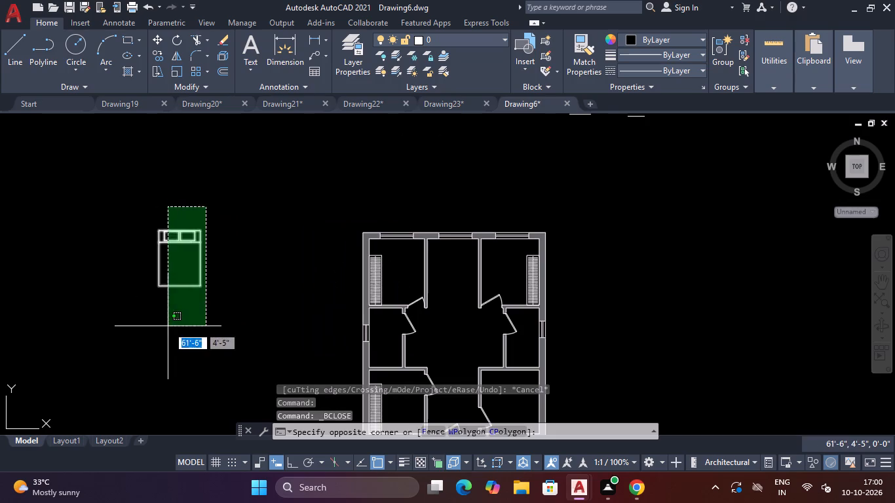
pyautogui.click(142, 325)
pyautogui.write('SC')
pyautogui.press('space')
pyautogui.click(157, 286)
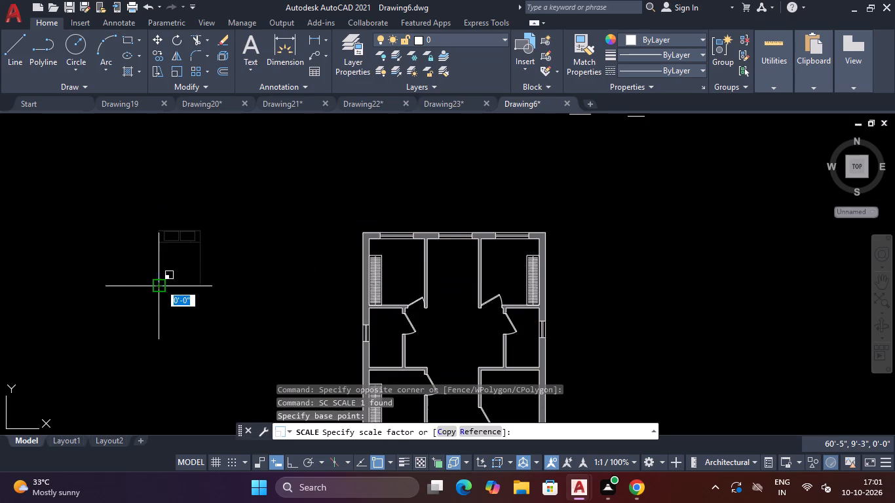
pyautogui.click(179, 272)
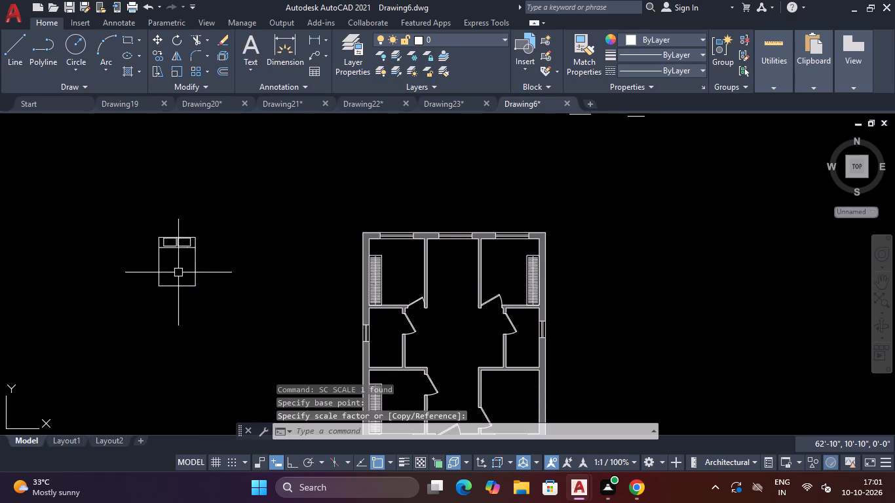
# Copy the bed into the plan's top-left and top-right rooms, with the pillows against the window wall beside the slatted elements.
pyautogui.moveTo(221, 223); pyautogui.dragTo(214, 236)
pyautogui.click(151, 305)
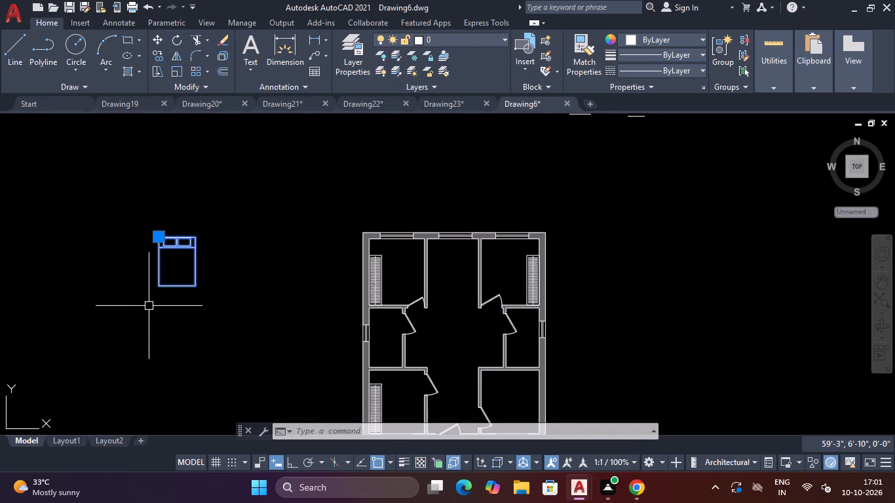
pyautogui.write('CO')
pyautogui.press('Return')
pyautogui.scroll(1, 152, 285)
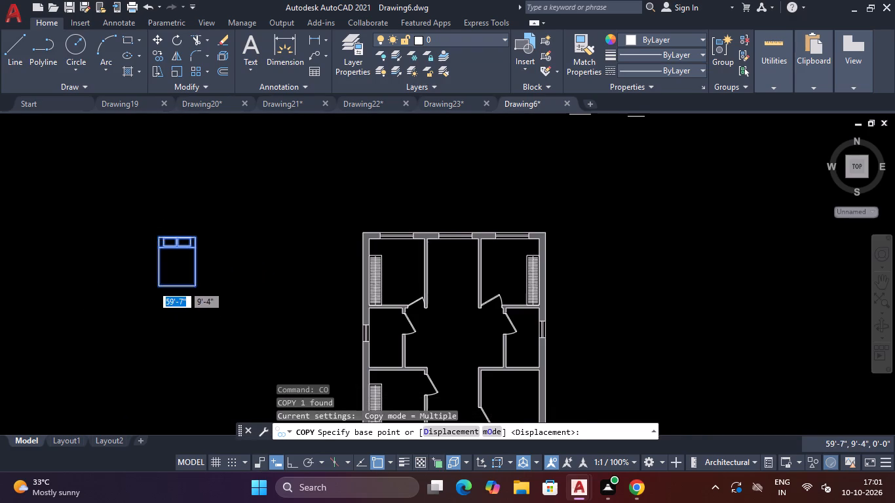
pyautogui.scroll(1, 152, 285)
pyautogui.click(168, 290)
pyautogui.scroll(-2, 208, 284)
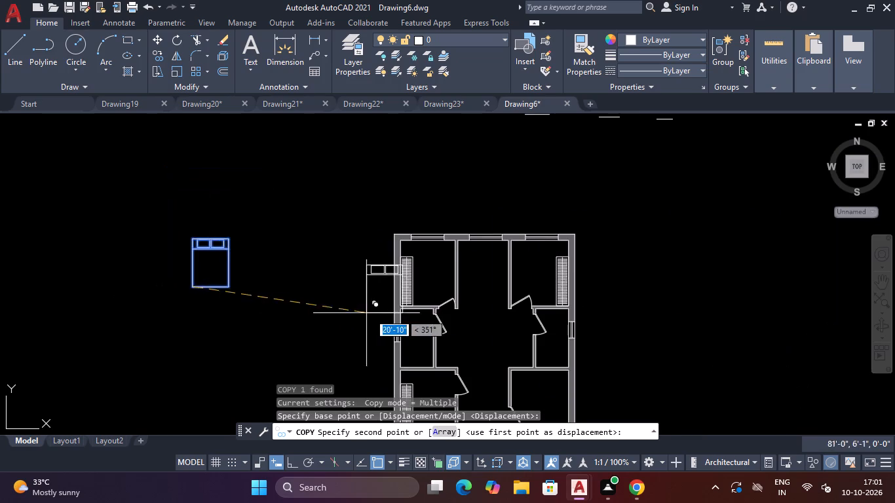
pyautogui.scroll(2, 416, 287)
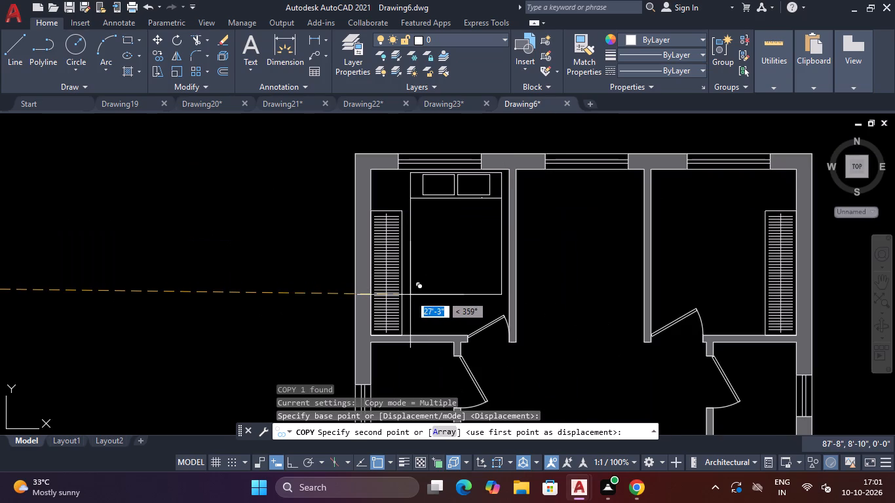
pyautogui.click(410, 295)
pyautogui.scroll(-2, 439, 298)
pyautogui.scroll(2, 522, 302)
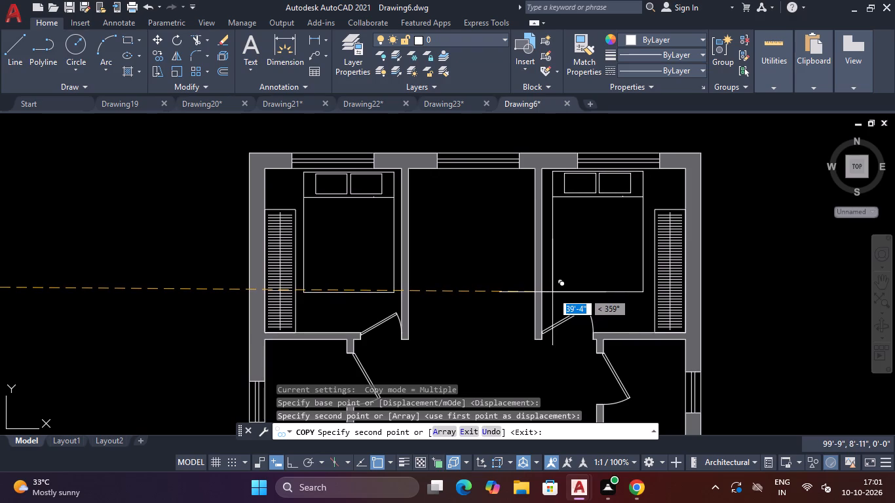
pyautogui.click(551, 292)
pyautogui.scroll(-2, 546, 300)
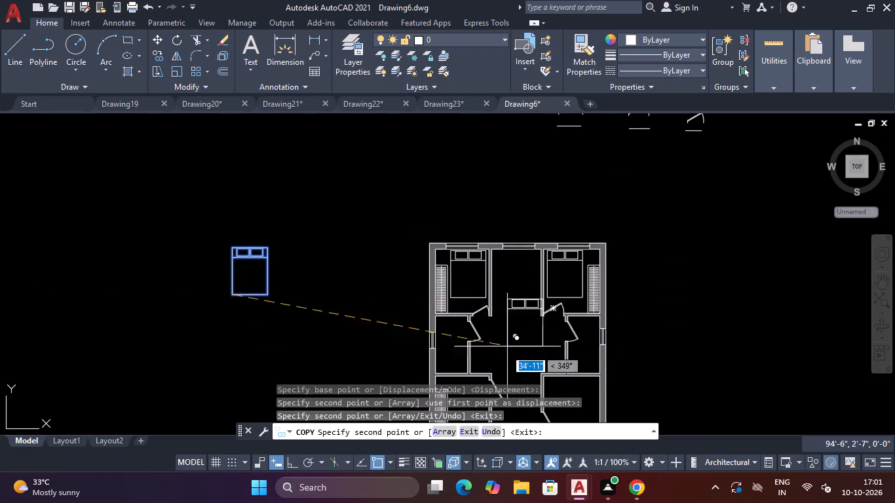
pyautogui.press('Escape')
# Rotate the original bed outside the plan 180° about its upper-right corner.
pyautogui.click(292, 216)
pyautogui.click(219, 306)
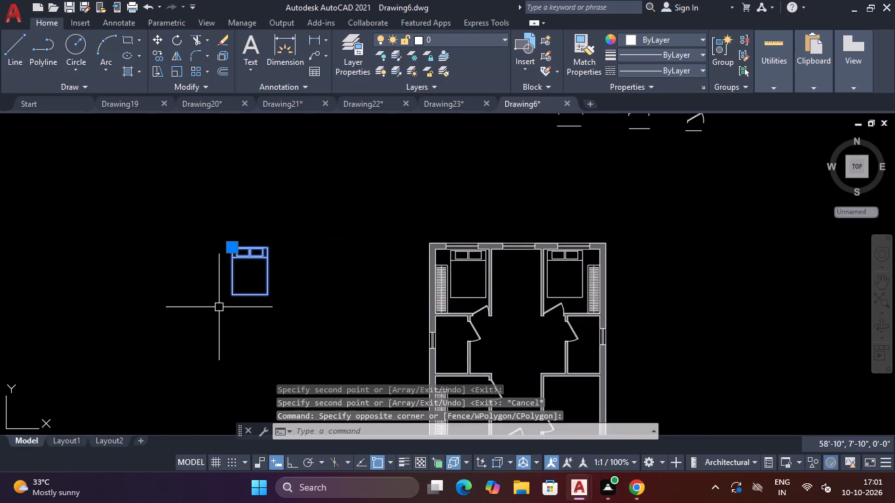
pyautogui.write('RO')
pyautogui.press('Return')
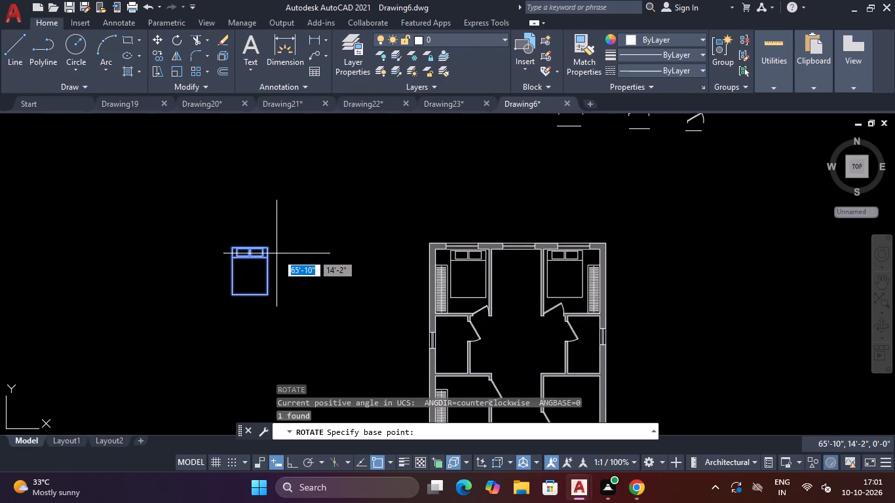
pyautogui.click(271, 246)
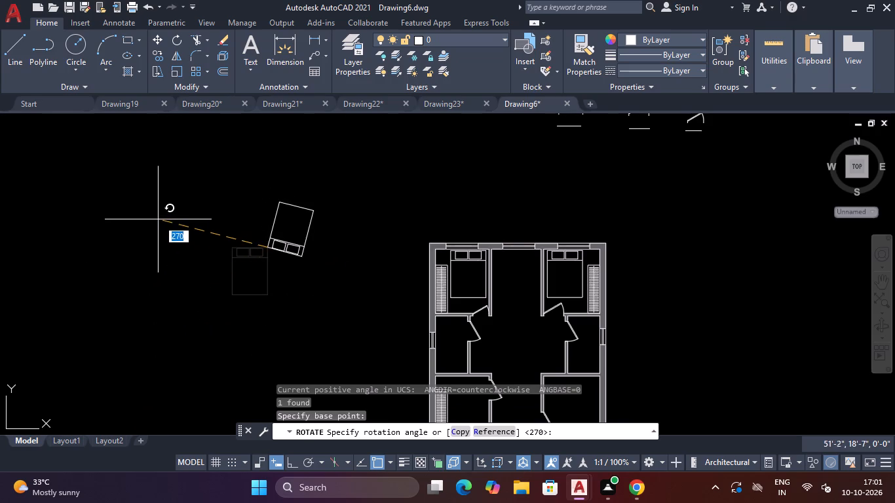
pyautogui.press('F8')
pyautogui.click(157, 240)
# Move the rotated bed into the plan's bottom-left room, with its pillows near the bottom window wall.
pyautogui.click(335, 177)
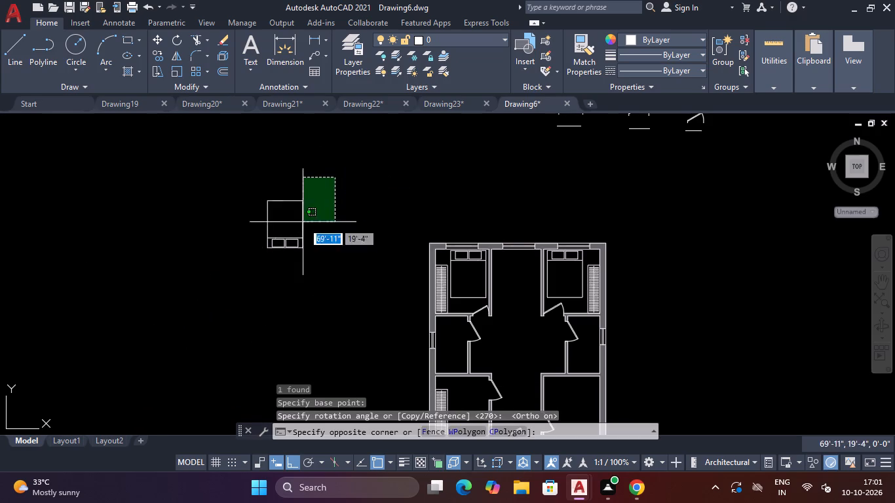
pyautogui.click(244, 284)
pyautogui.press('m')
pyautogui.press('space')
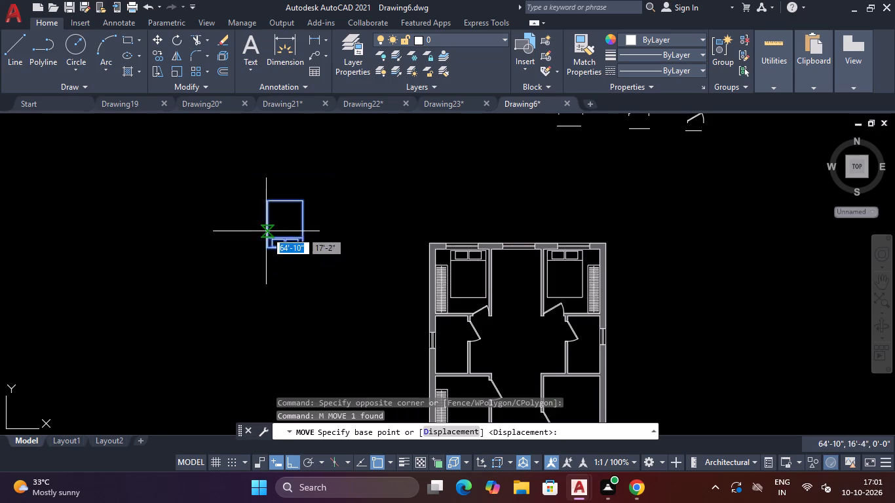
pyautogui.click(281, 226)
pyautogui.scroll(-3, 285, 229)
pyautogui.scroll(3, 335, 288)
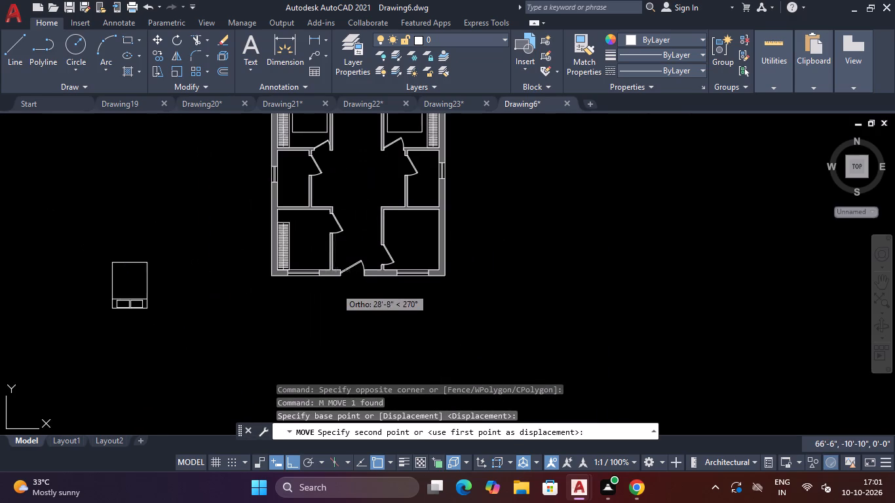
pyautogui.press('F8')
pyautogui.scroll(3, 310, 263)
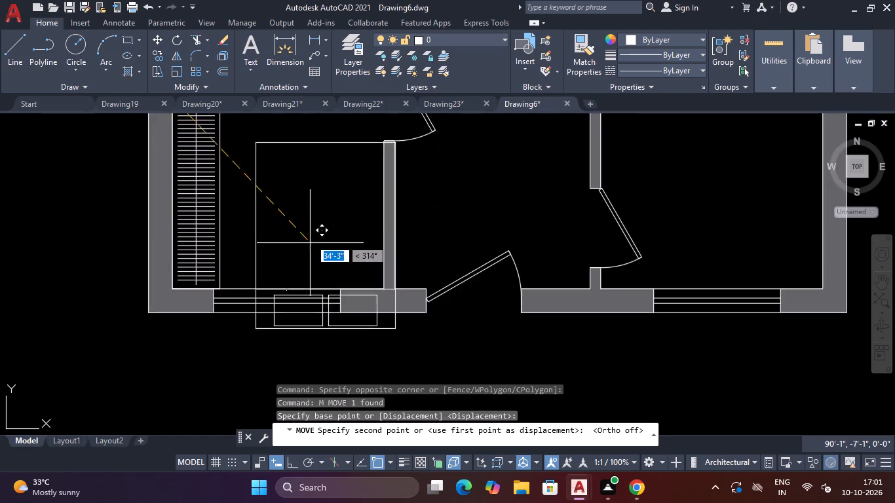
pyautogui.scroll(-2, 294, 217)
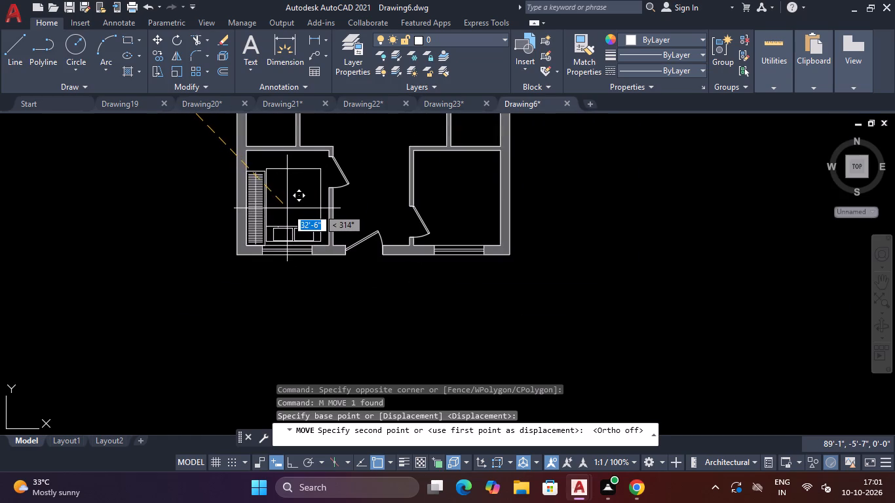
pyautogui.scroll(2, 285, 208)
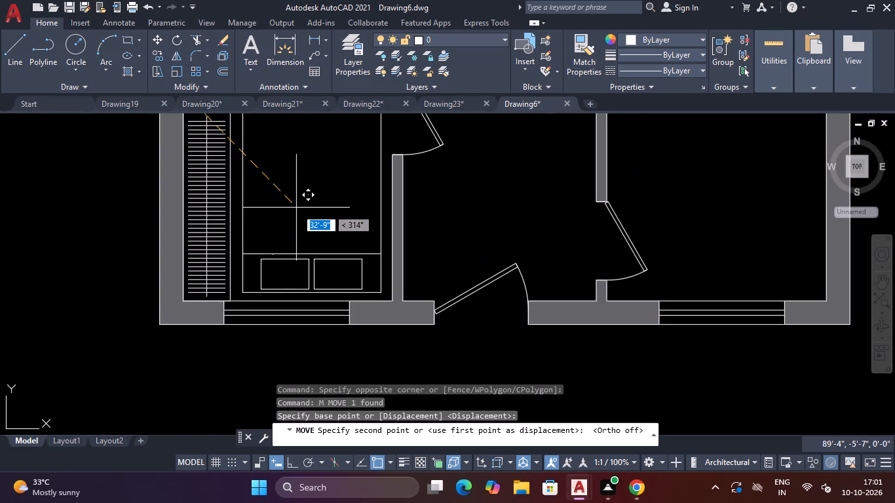
pyautogui.click(301, 209)
# Scale the bottom-left room's bed down from its upper-right corner.
pyautogui.scroll(-2, 306, 221)
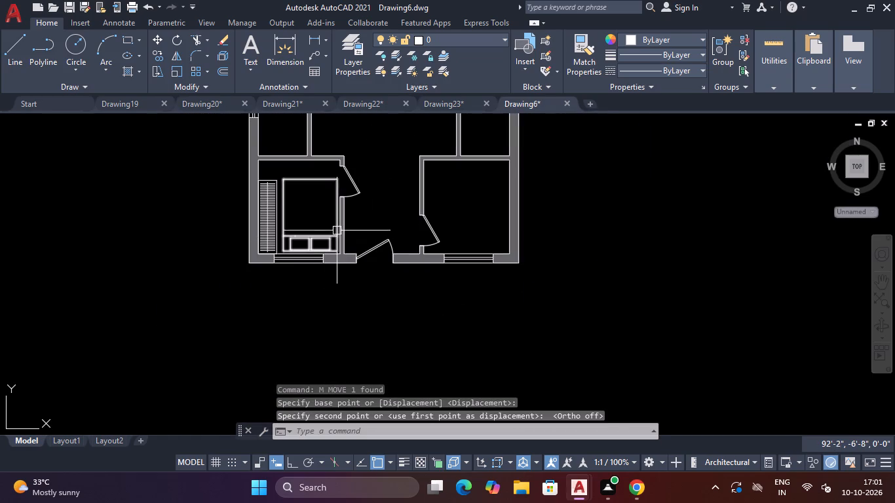
pyautogui.click(340, 174)
pyautogui.click(326, 184)
pyautogui.write('SC')
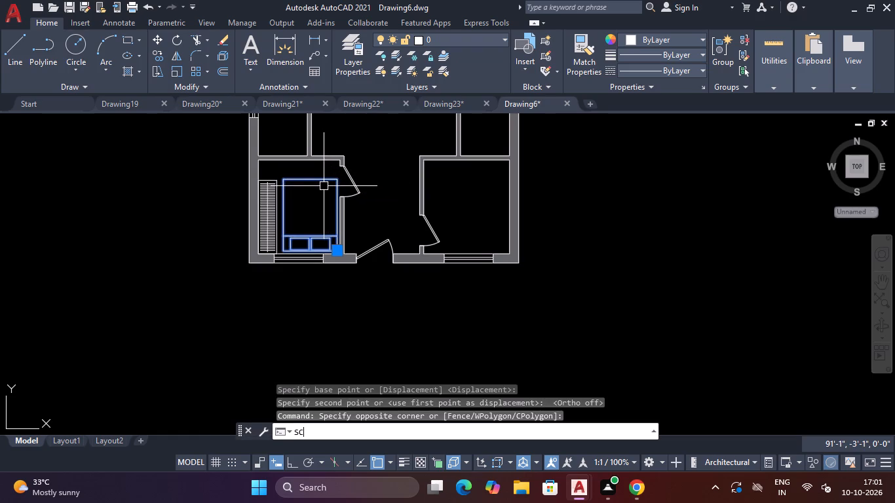
pyautogui.press('space')
pyautogui.click(334, 181)
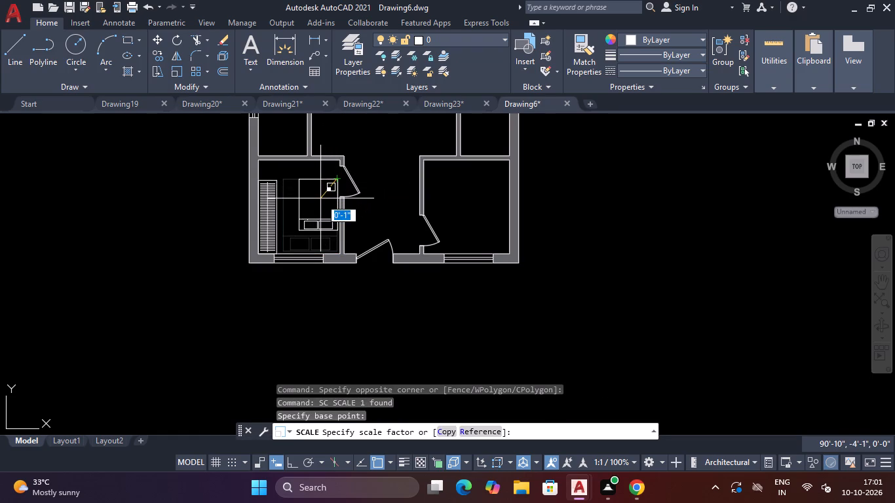
pyautogui.click(317, 200)
# Move the reduced bed down beside the bottom window wall, between the slatted element and the room's east wall.
pyautogui.click(326, 172)
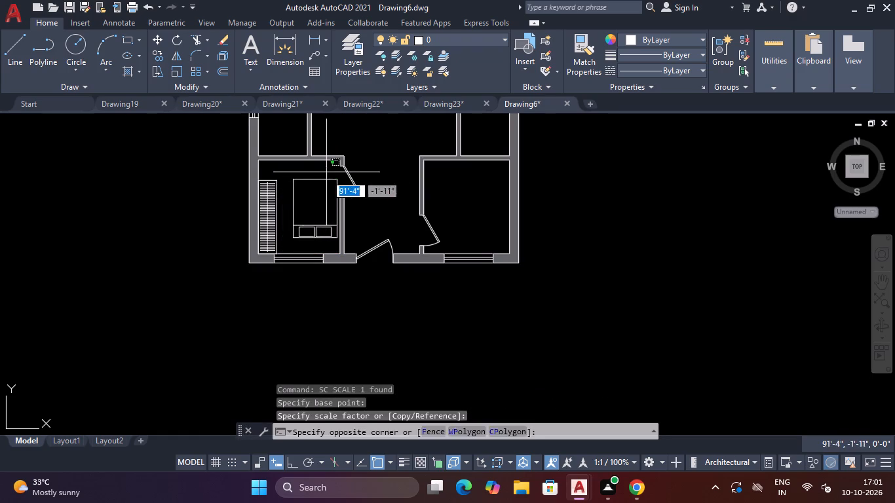
pyautogui.click(318, 189)
pyautogui.press('m')
pyautogui.press('space')
pyautogui.click(313, 202)
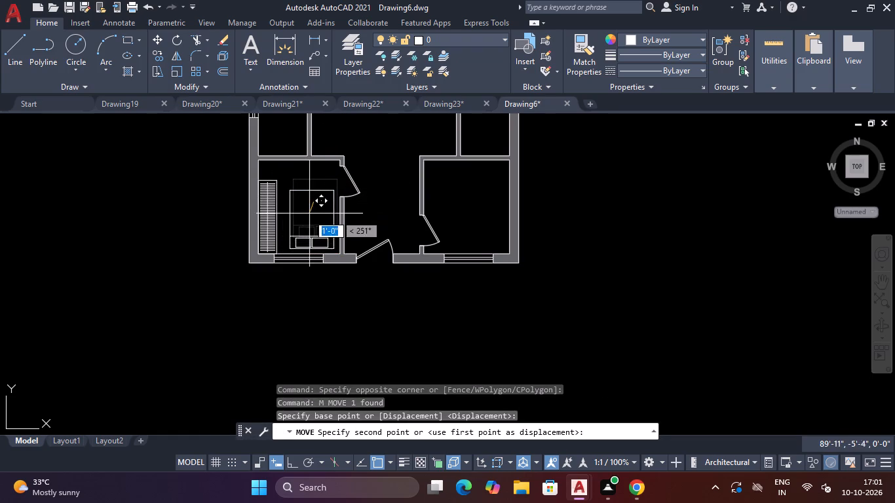
pyautogui.click(305, 214)
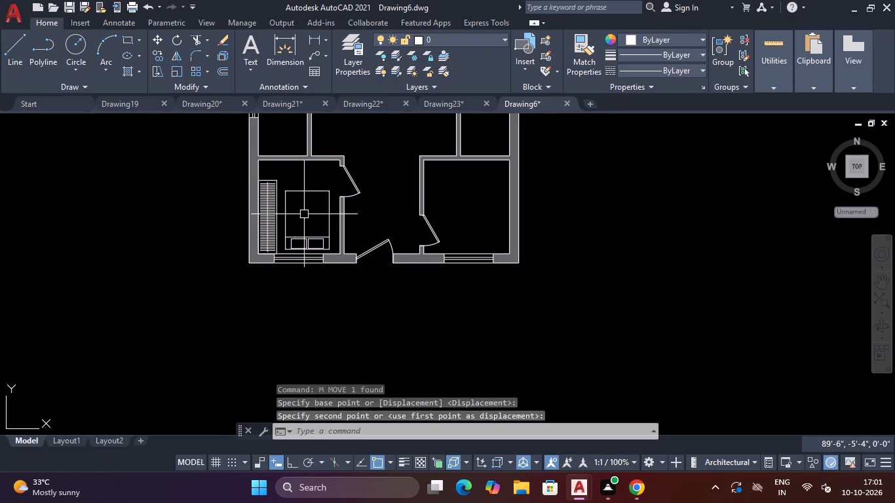
pyautogui.scroll(-2, 362, 164)
pyautogui.scroll(1, 348, 134)
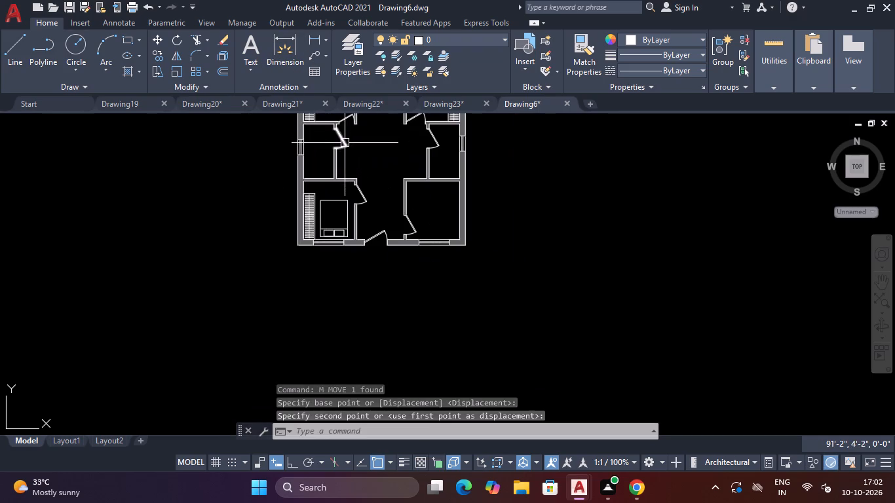
# Look through the Home - Space Planner blocks in the DesignCenter library for further furnishings.
pyautogui.press('Escape')
pyautogui.press('Escape')
pyautogui.hotkey('ctrl', '2')
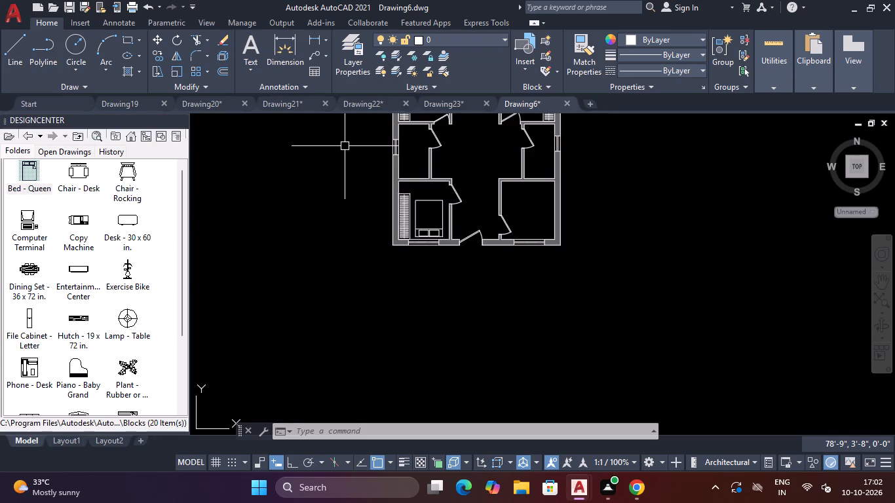
pyautogui.scroll(-1, 81, 204)
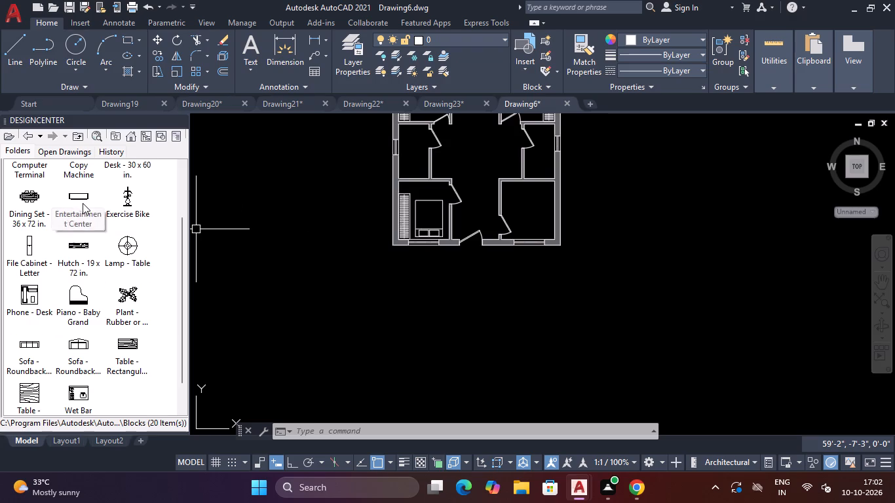
pyautogui.scroll(-2, 83, 203)
pyautogui.scroll(5, 102, 241)
pyautogui.scroll(-5, 101, 244)
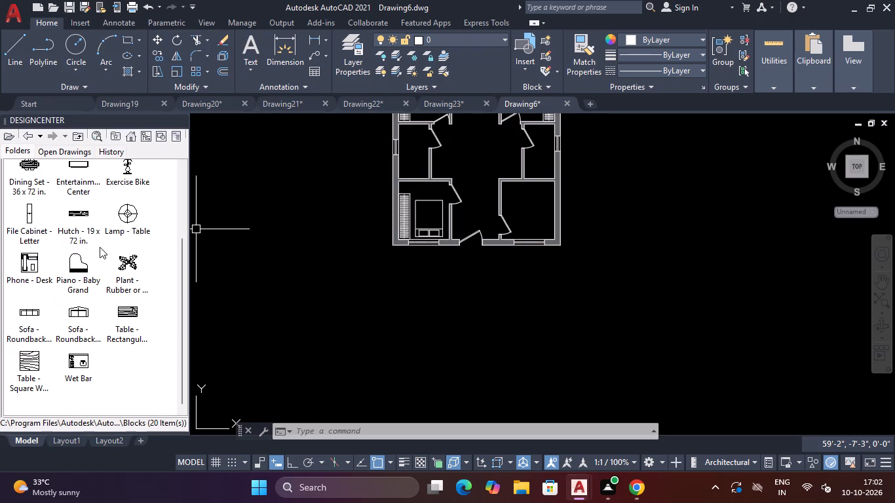
pyautogui.click(74, 136)
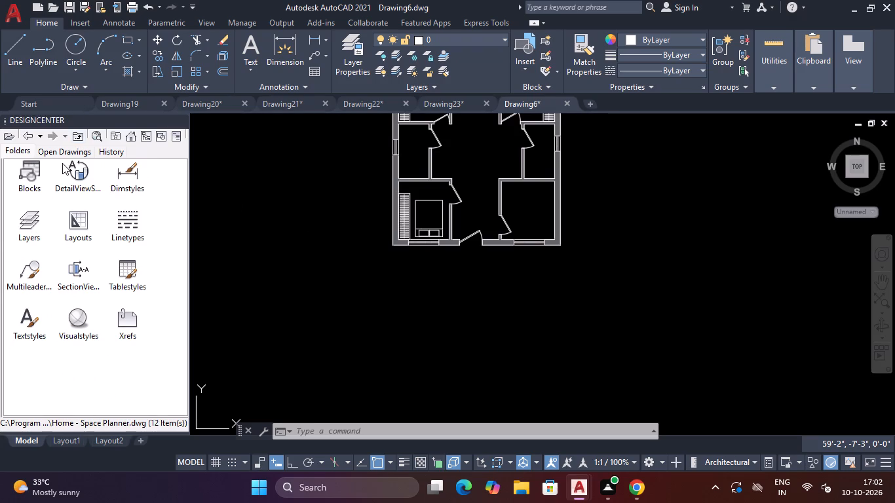
pyautogui.click(79, 135)
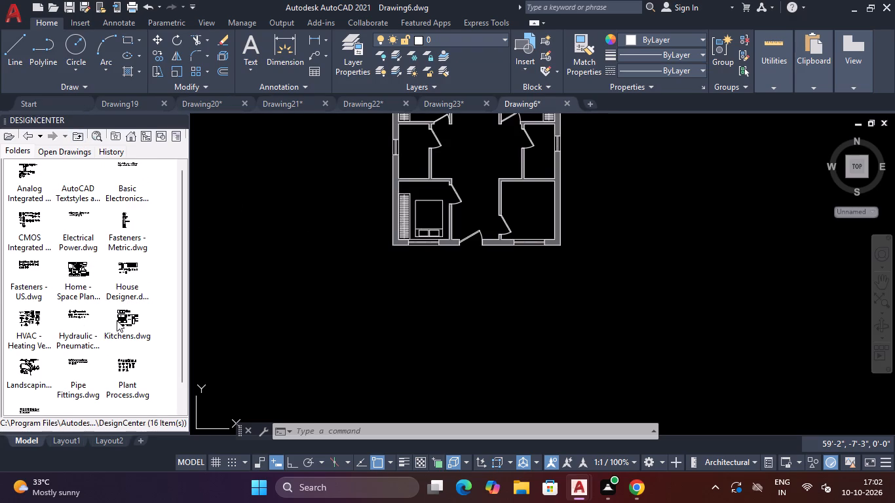
pyautogui.doubleClick(73, 272)
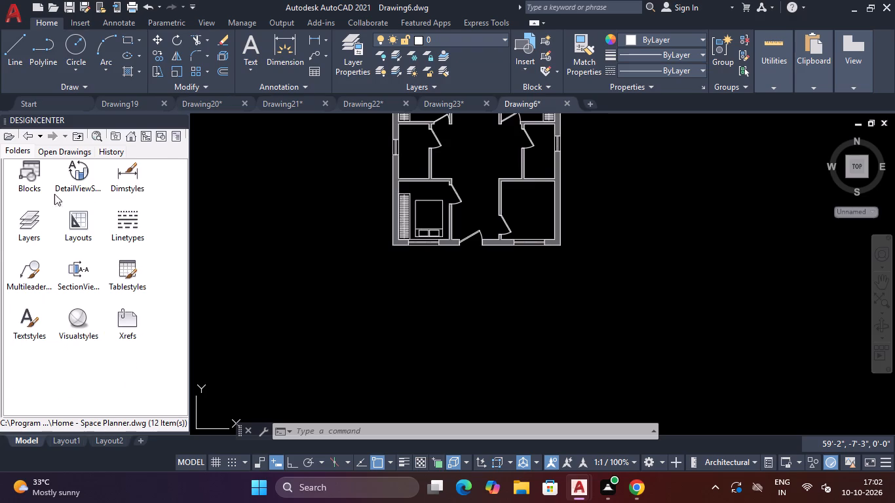
pyautogui.doubleClick(32, 171)
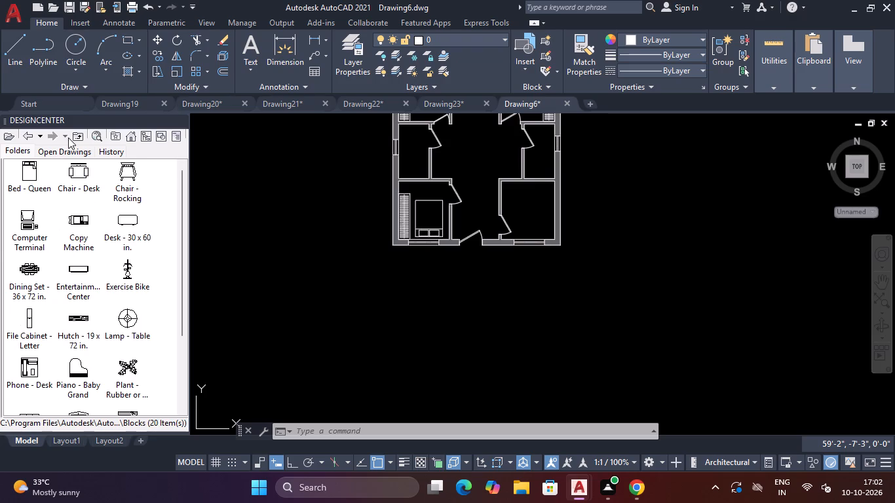
# Insert the House Designer blocks Toilet - top, Sink - Oval top and a two-handle bathroom faucet in the empty area outside the plan.
pyautogui.click(71, 136)
pyautogui.click(73, 138)
pyautogui.doubleClick(132, 274)
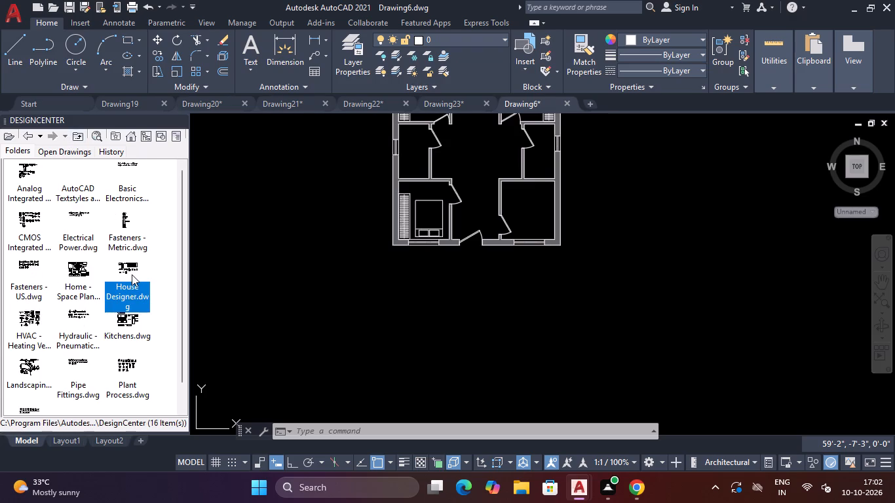
pyautogui.doubleClick(34, 173)
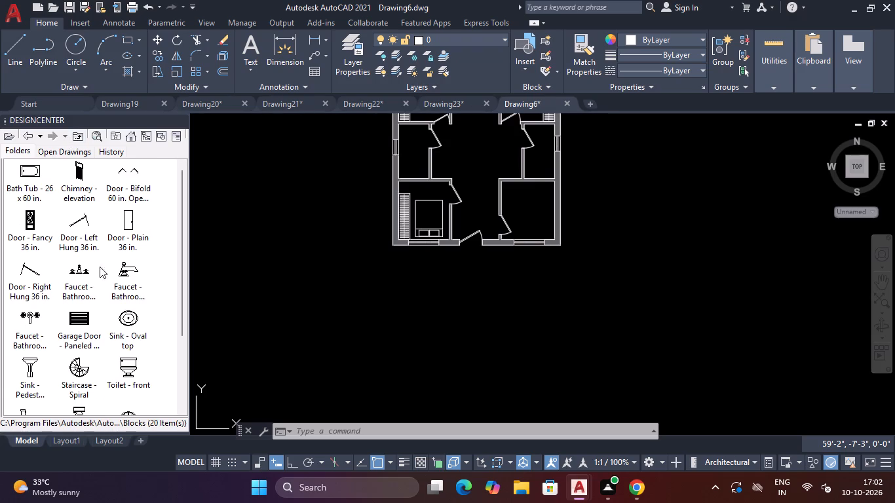
pyautogui.scroll(-2, 123, 312)
pyautogui.moveTo(79, 304); pyautogui.dragTo(255, 219)
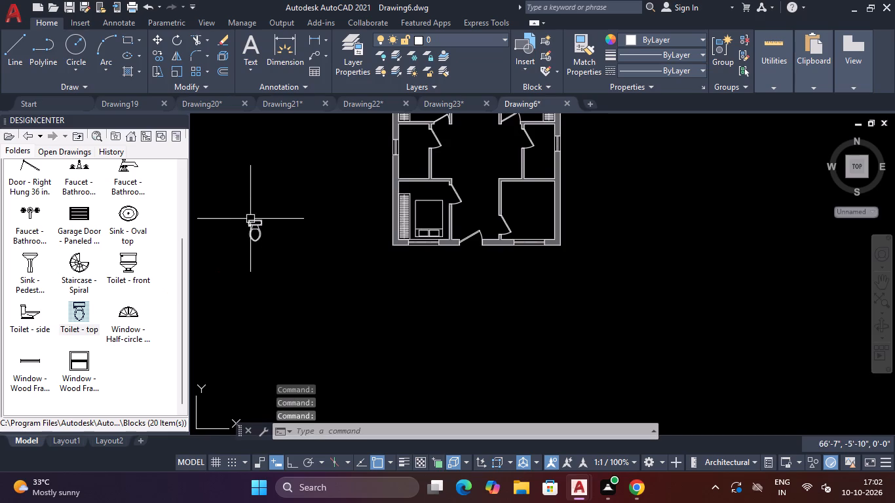
pyautogui.moveTo(126, 219); pyautogui.dragTo(297, 232)
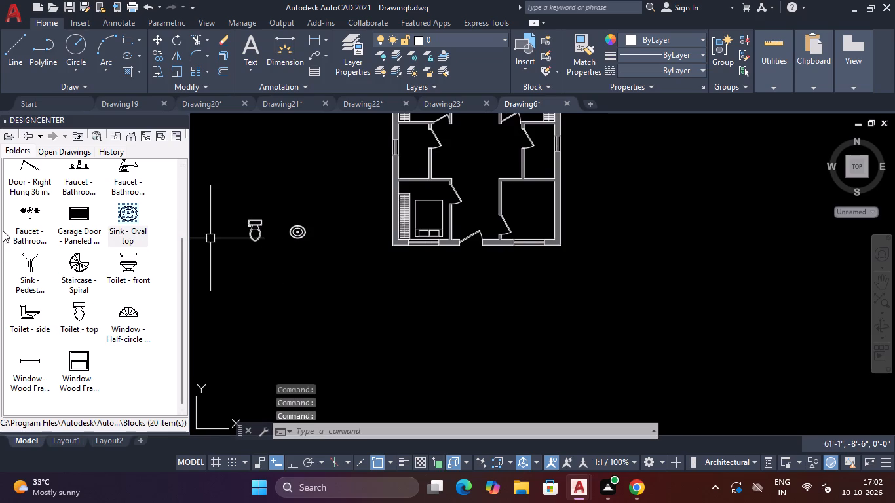
pyautogui.moveTo(32, 209); pyautogui.dragTo(299, 214)
pyautogui.press('Escape')
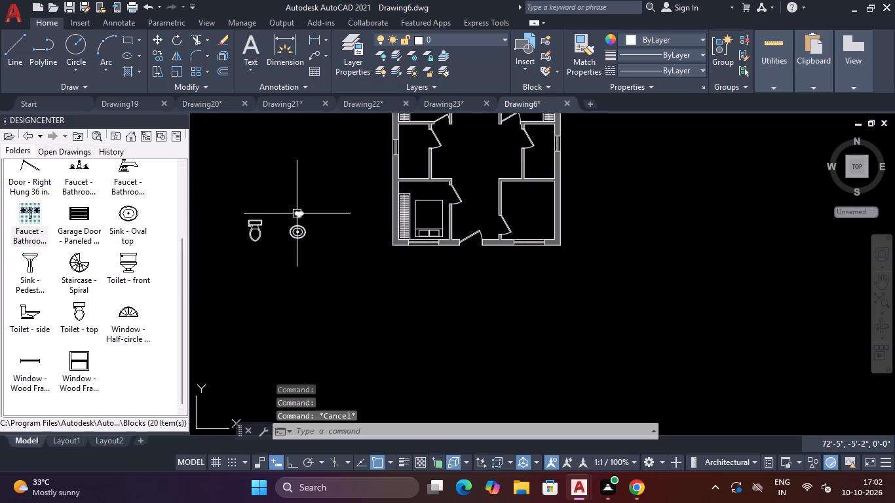
pyautogui.scroll(3, 257, 225)
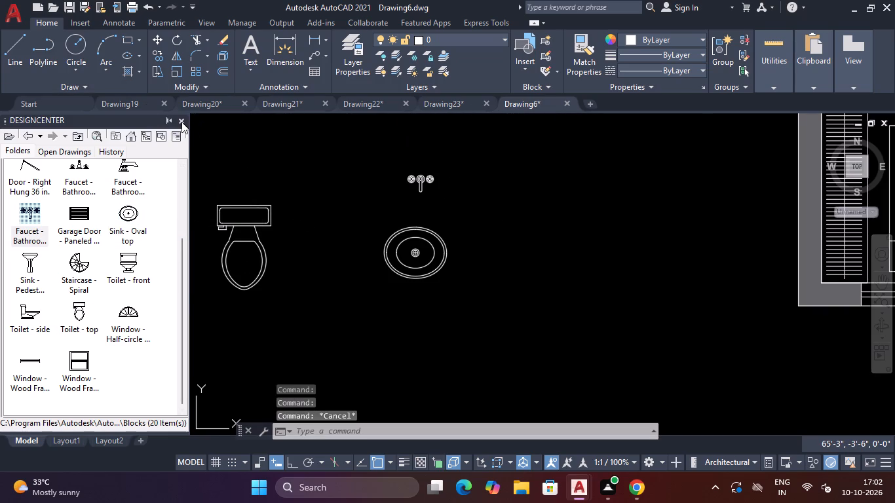
pyautogui.click(181, 122)
# Rotate the toilet 180° about the upper-right corner of its tank.
pyautogui.click(221, 187)
pyautogui.click(103, 320)
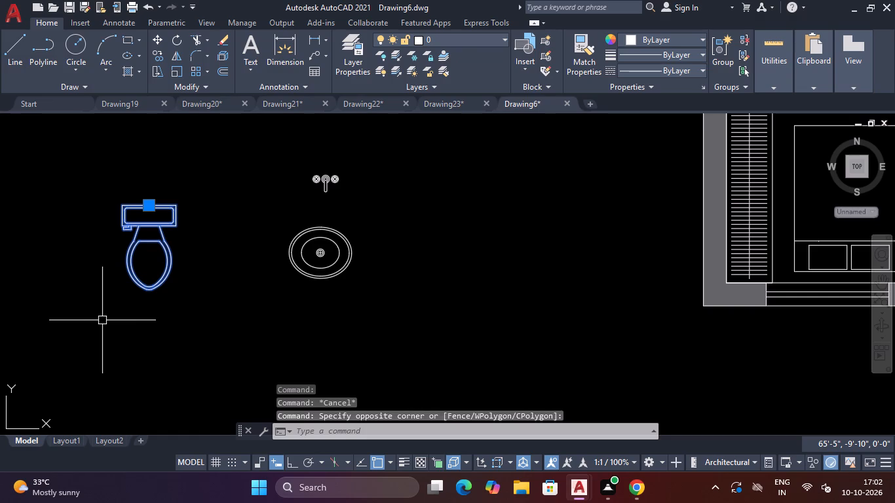
pyautogui.write('RO')
pyautogui.press('Return')
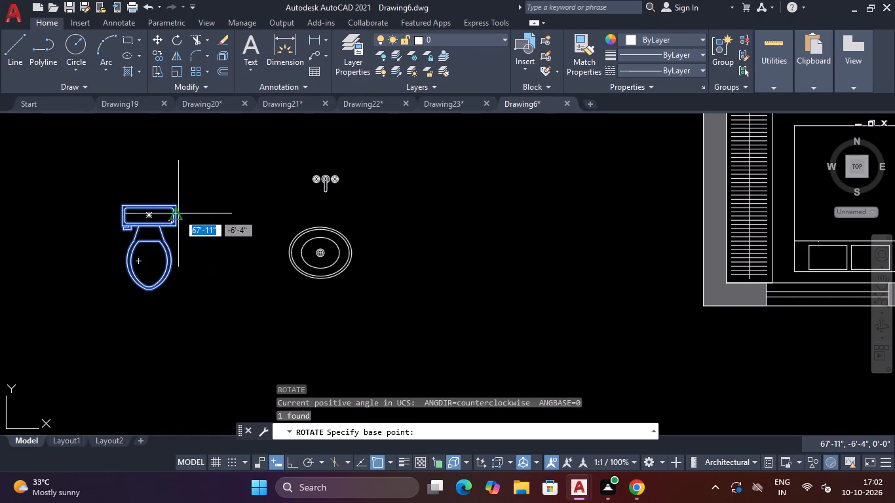
pyautogui.click(178, 204)
pyautogui.press('F8')
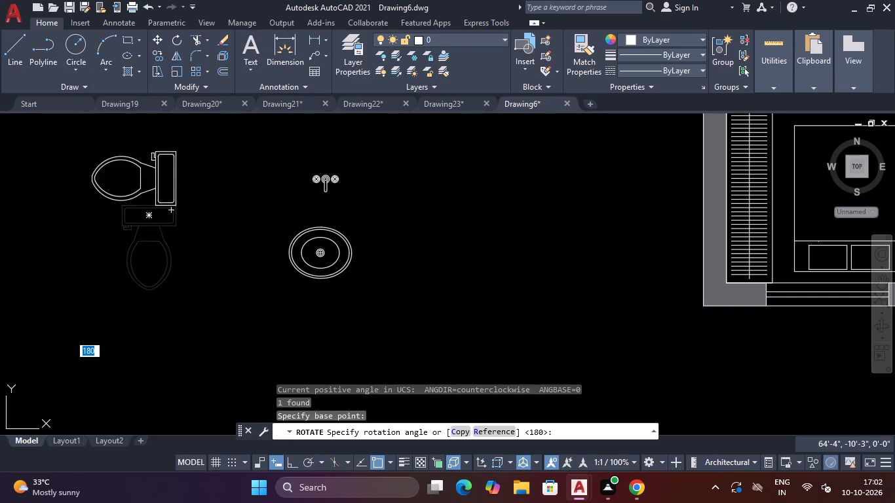
pyautogui.click(64, 249)
# Move the faucet onto the oval sink, placing its spout over the drain and its handles inside the basin.
pyautogui.scroll(-2, 339, 231)
pyautogui.scroll(4, 336, 213)
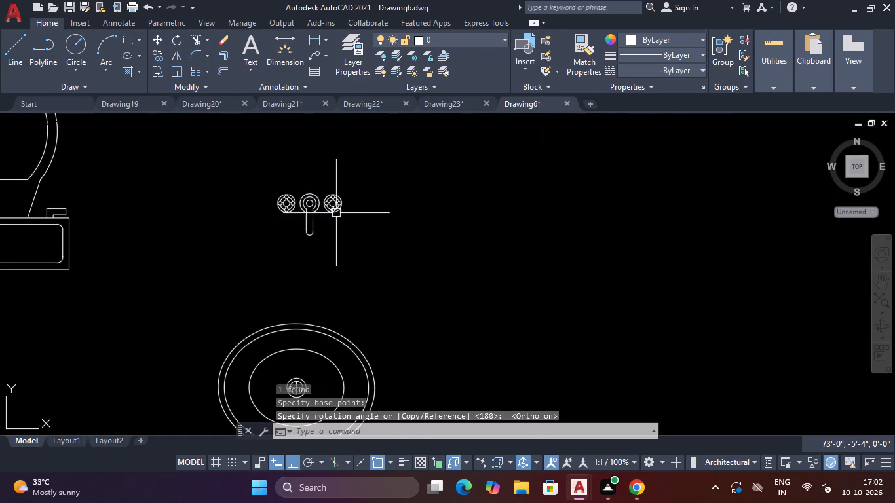
pyautogui.click(353, 187)
pyautogui.click(223, 258)
pyautogui.write('M')
pyautogui.press('space')
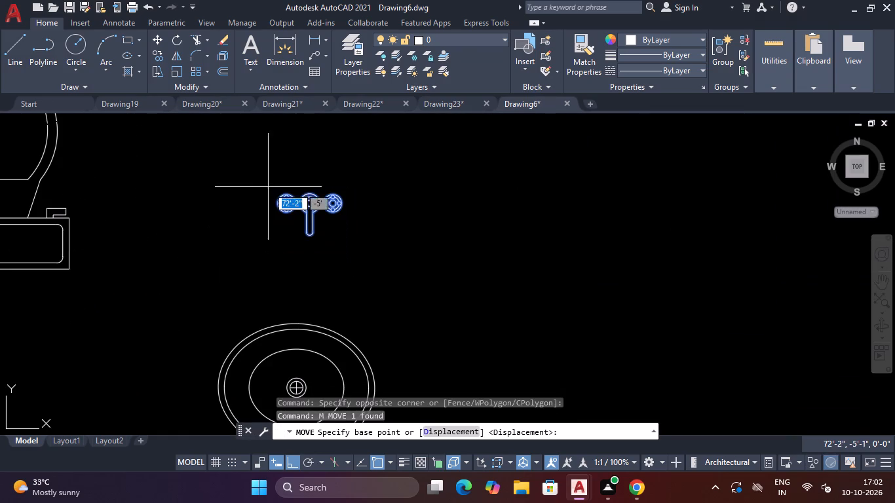
pyautogui.scroll(3, 286, 179)
pyautogui.click(370, 231)
pyautogui.scroll(-4, 363, 242)
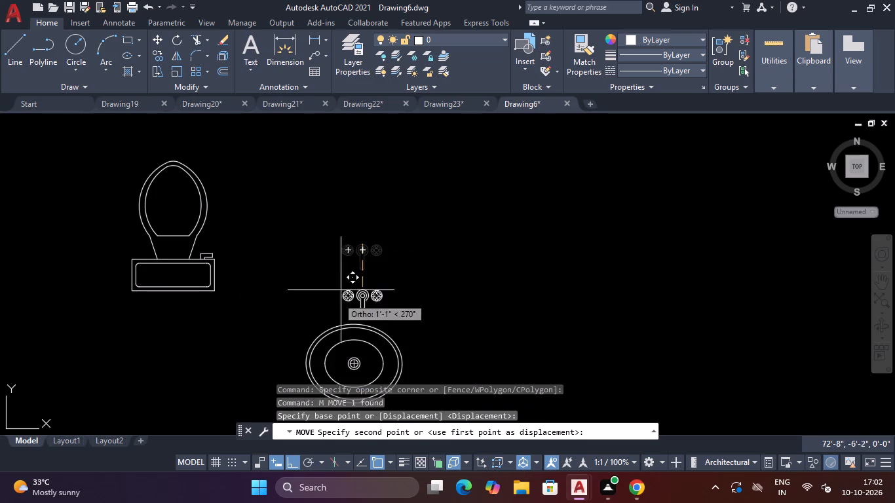
pyautogui.scroll(4, 337, 328)
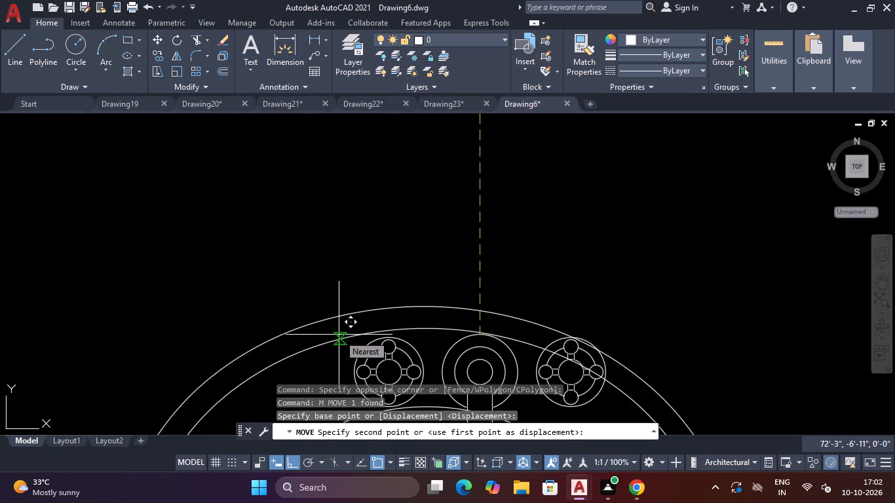
pyautogui.press('F8')
pyautogui.scroll(-4, 408, 299)
pyautogui.scroll(3, 406, 324)
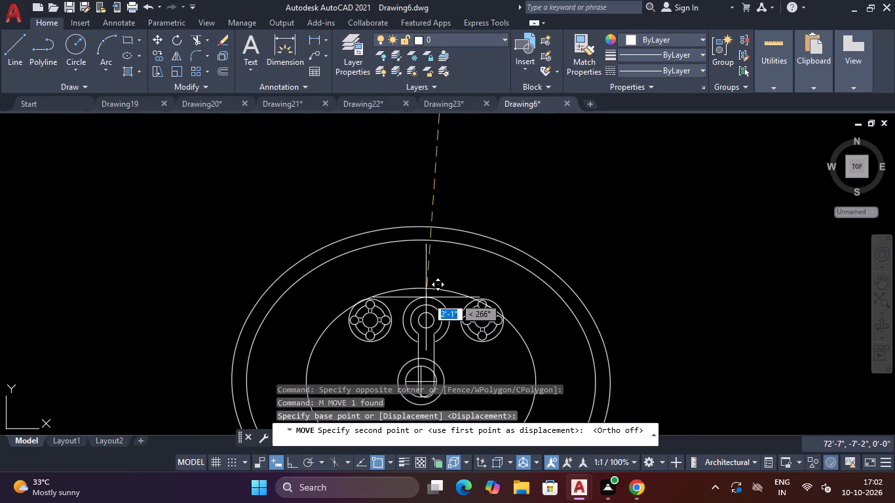
pyautogui.click(421, 291)
# Rotate the oval sink together with its faucet 180° about the sink's right edge.
pyautogui.scroll(-4, 444, 271)
pyautogui.moveTo(495, 261); pyautogui.dragTo(478, 280)
pyautogui.click(372, 351)
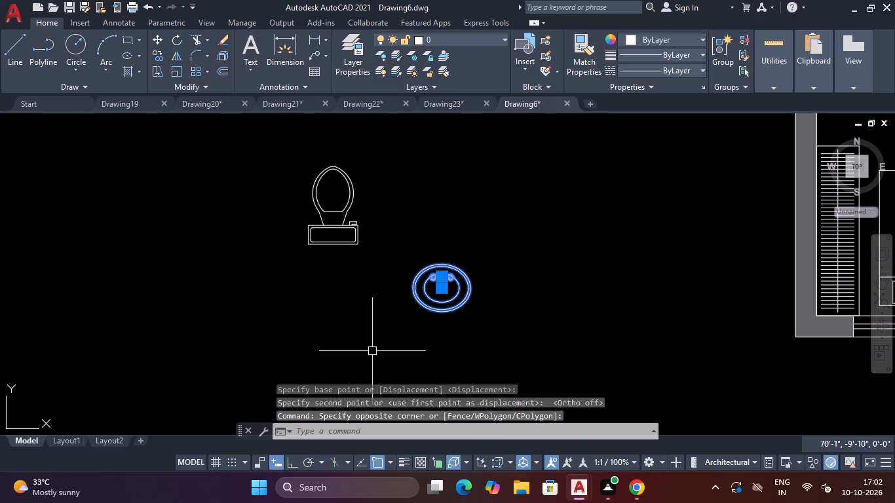
pyautogui.write('RO')
pyautogui.press('Return')
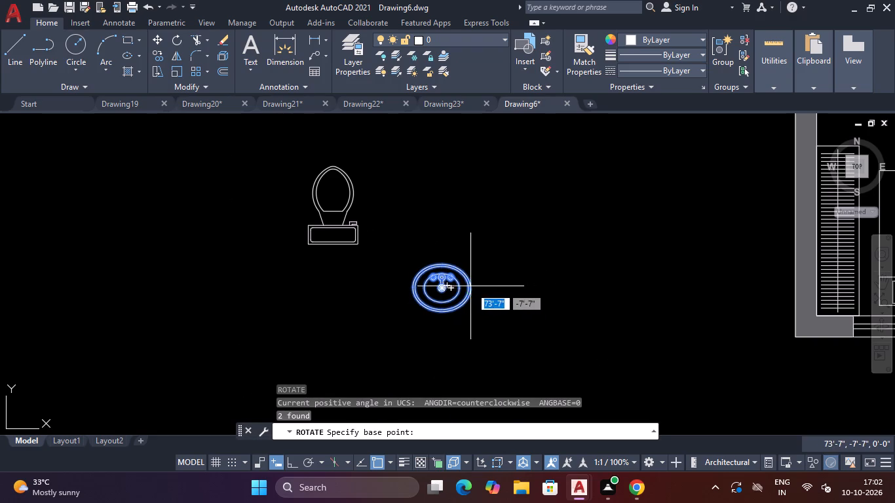
pyautogui.click(470, 287)
pyautogui.press('F8')
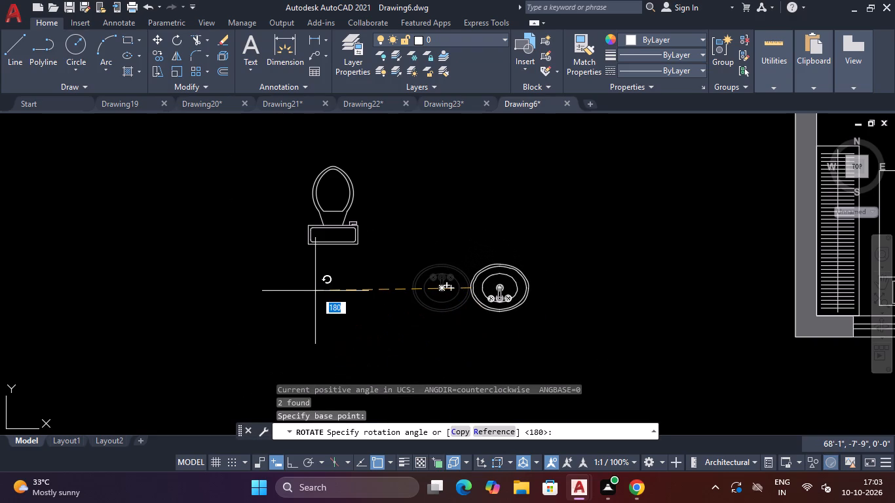
pyautogui.click(315, 291)
pyautogui.press('Escape')
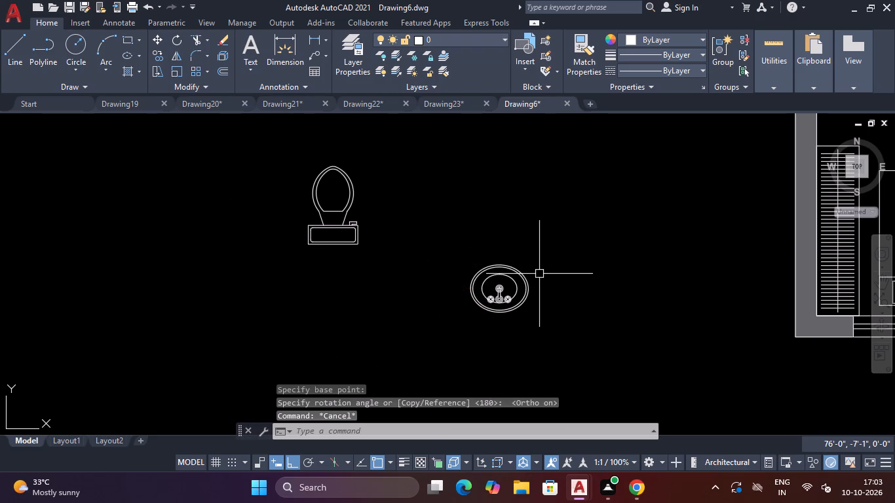
# Draw a horizontal 1'6" reference line just above the sink.
pyautogui.write('L')
pyautogui.press('space')
pyautogui.click(462, 244)
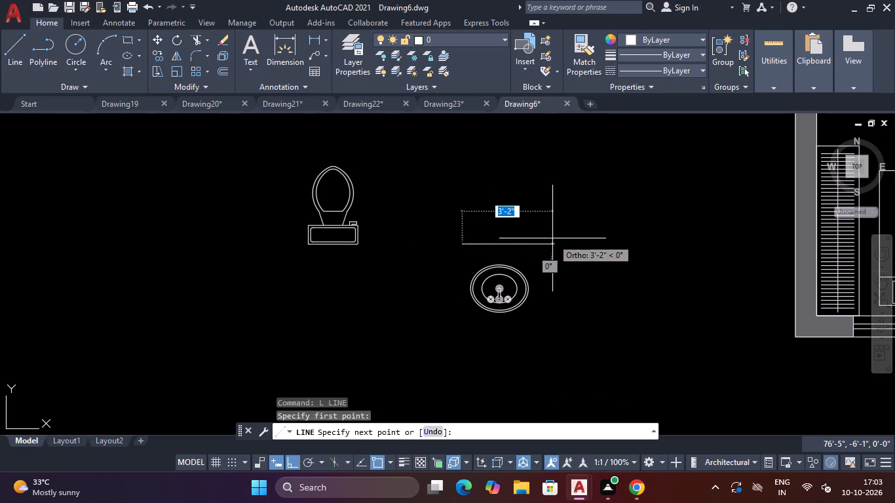
pyautogui.press('1')
pyautogui.press("'")
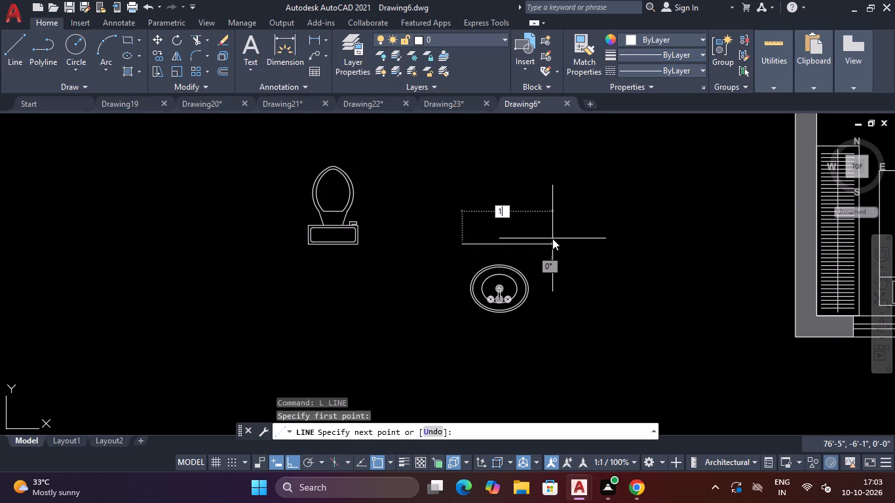
pyautogui.press('6')
pyautogui.hotkey('shift', '"')
pyautogui.press('Return')
pyautogui.press('Escape')
pyautogui.press('Escape')
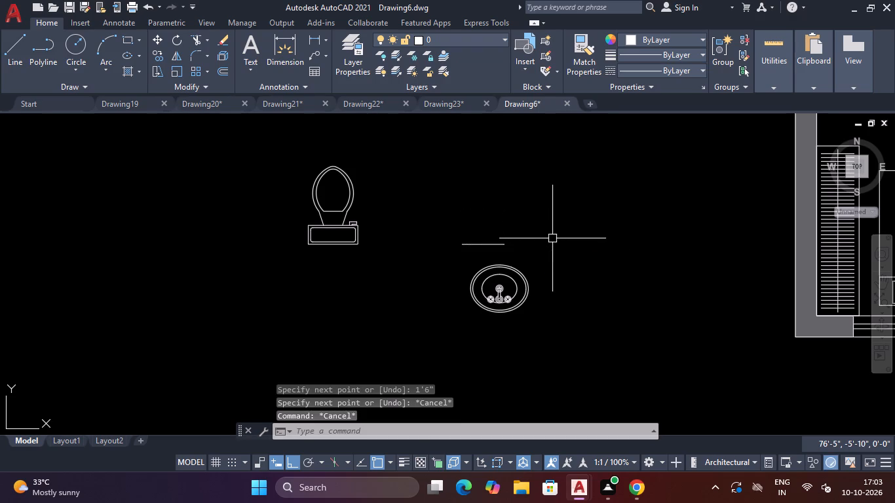
# Scale the oval sink and faucet by reference from the sink's full width to the 1'6" line's length, based at the line's right end.
pyautogui.scroll(2, 497, 267)
pyautogui.moveTo(565, 237); pyautogui.dragTo(559, 255)
pyautogui.click(487, 318)
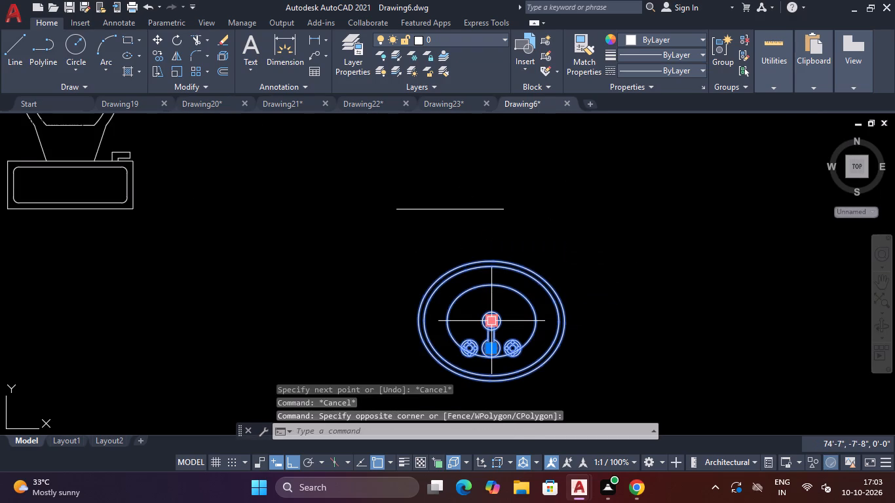
pyautogui.write('SC')
pyautogui.press('space')
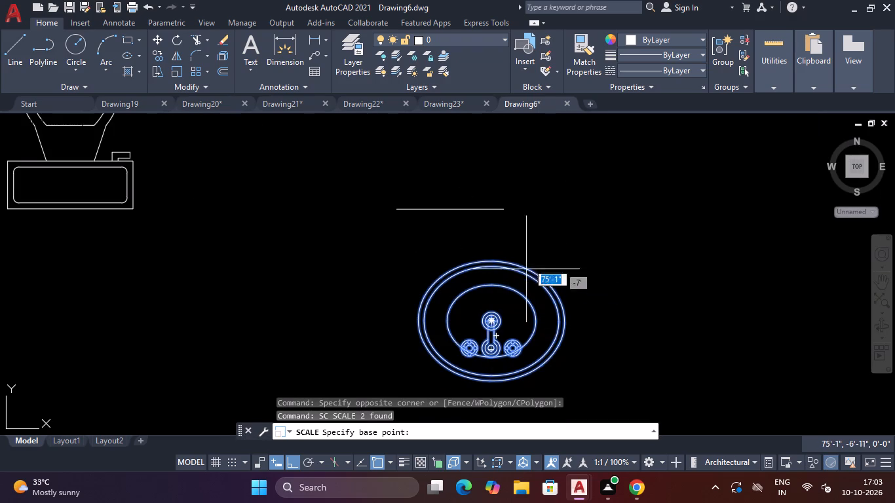
pyautogui.click(506, 208)
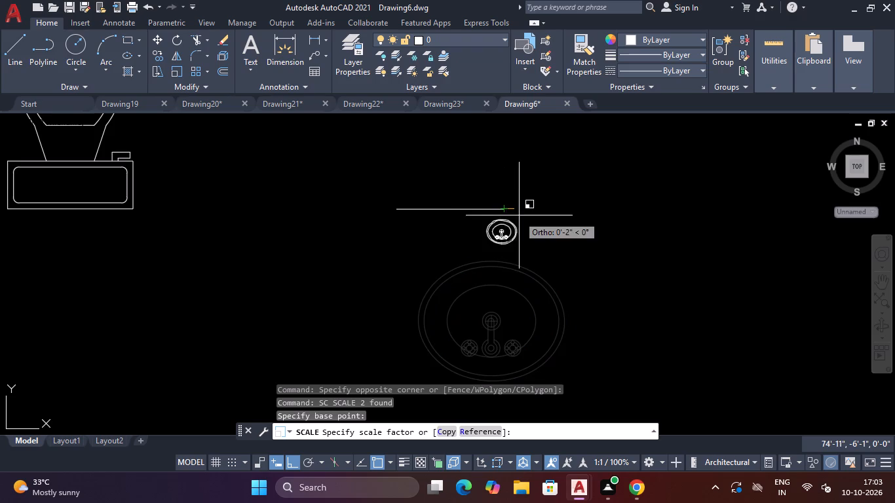
pyautogui.write('R')
pyautogui.press('space')
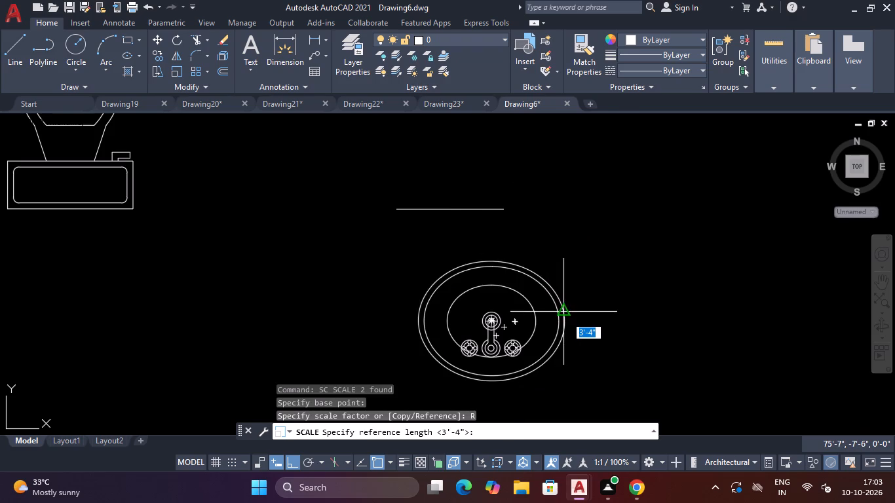
pyautogui.click(567, 322)
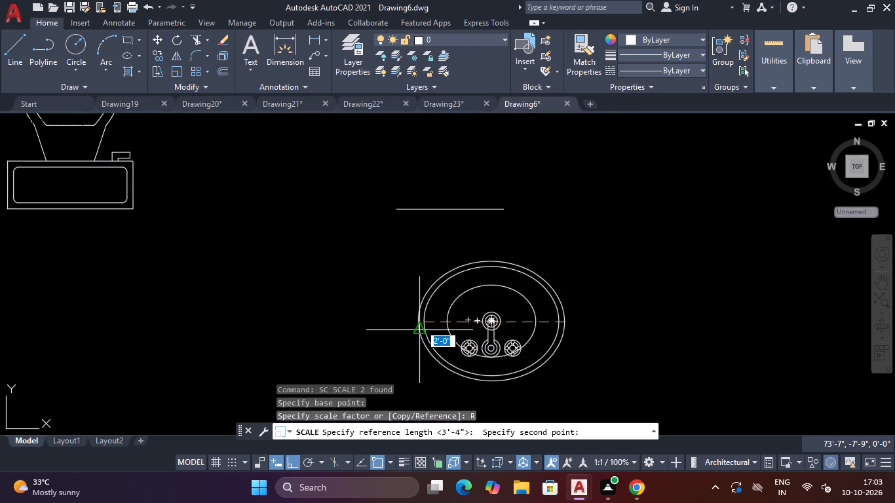
pyautogui.click(419, 324)
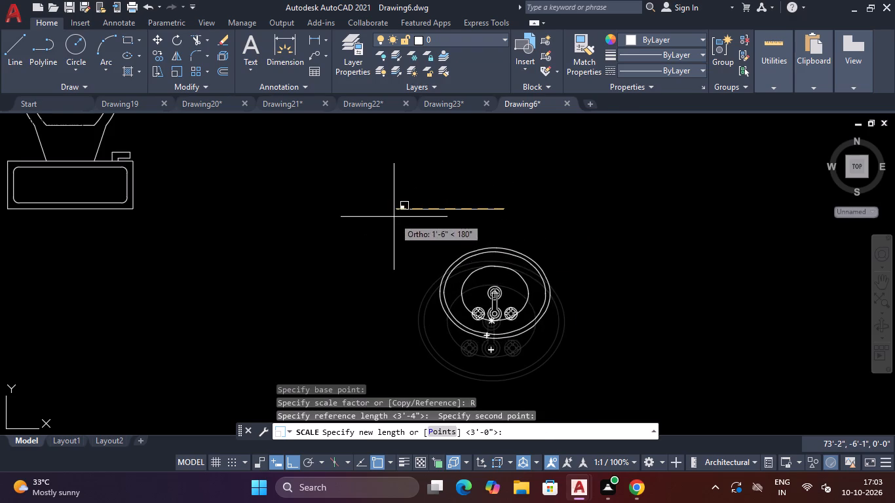
pyautogui.click(396, 211)
# Erase the horizontal reference line above the sink.
pyautogui.moveTo(560, 189); pyautogui.dragTo(540, 203)
pyautogui.click(481, 217)
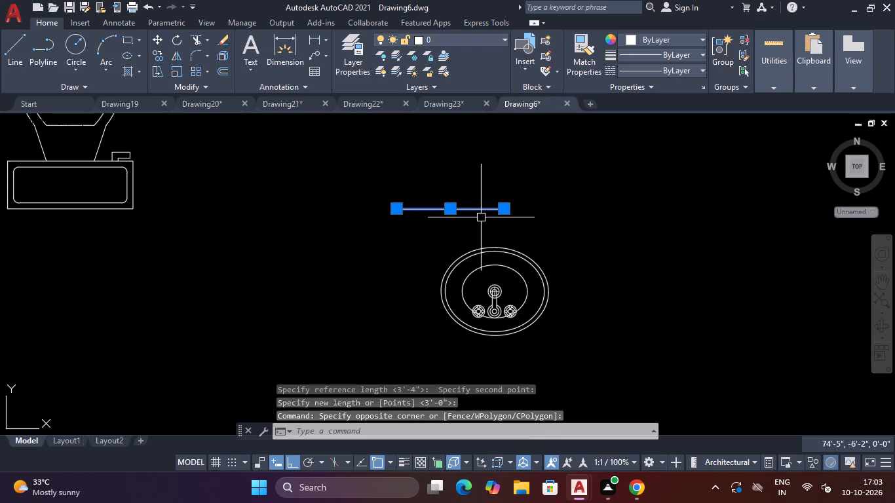
pyautogui.press('Delete')
# Scale the toilet down slightly freehand, using a base point on the right side of its bowl.
pyautogui.scroll(-4, 484, 217)
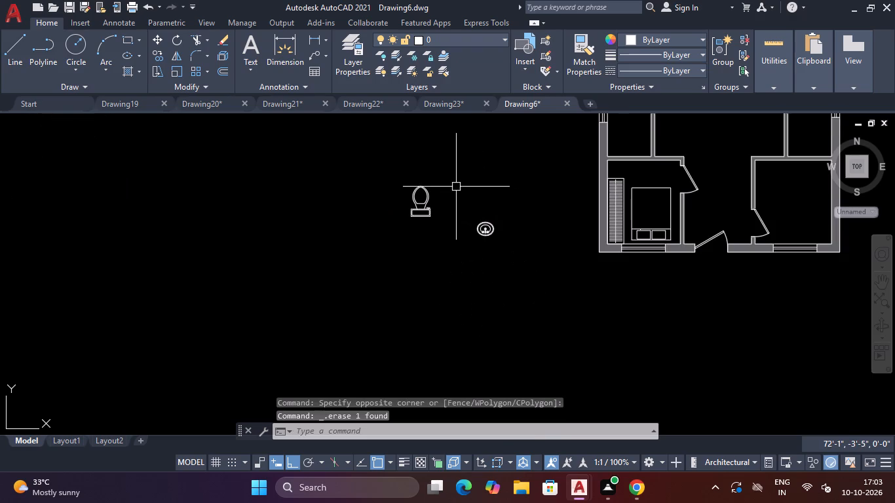
pyautogui.scroll(-4, 455, 187)
pyautogui.scroll(4, 451, 186)
pyautogui.click(457, 187)
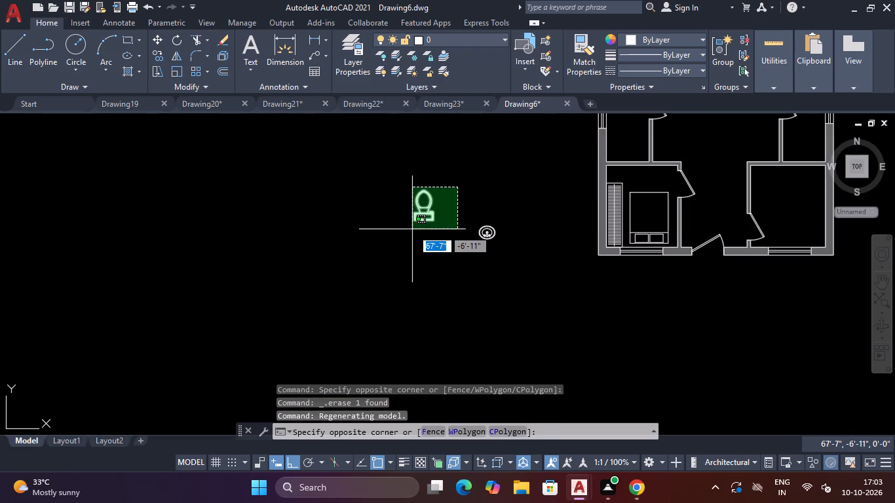
pyautogui.click(412, 229)
pyautogui.write('SC')
pyautogui.press('space')
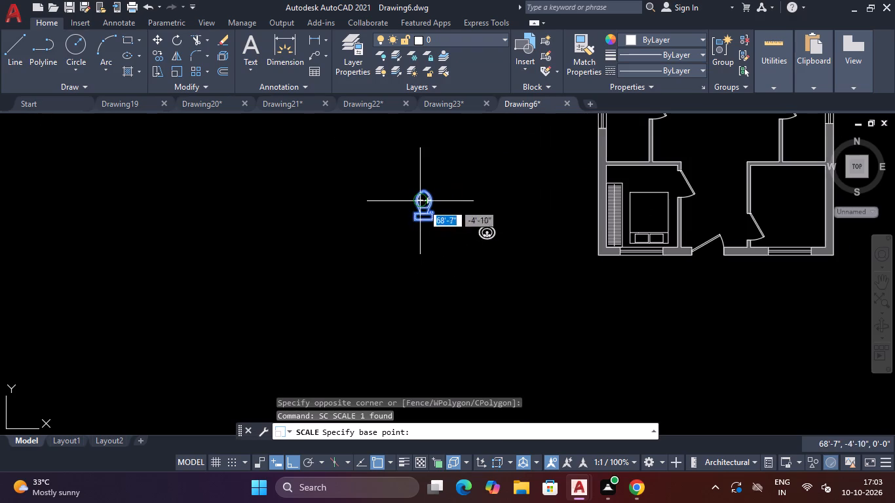
pyautogui.scroll(3, 422, 202)
pyautogui.click(447, 172)
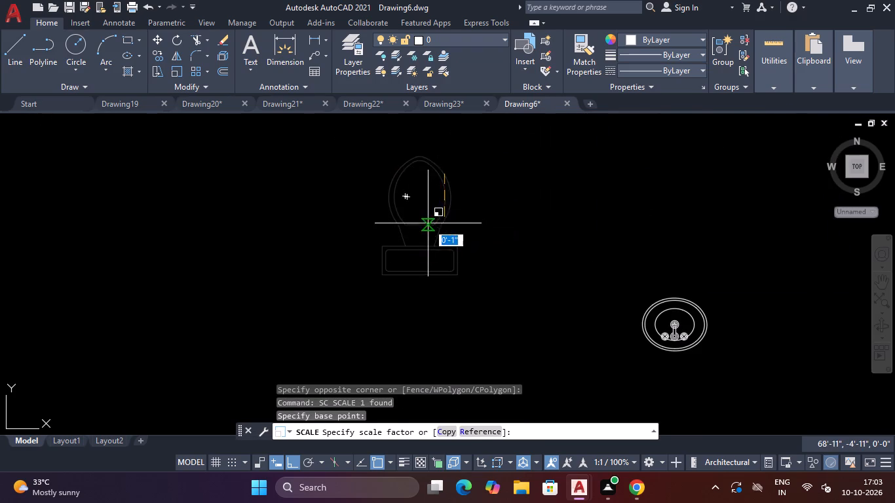
pyautogui.click(427, 226)
# Move the toilet into the floor plan's left bathroom, with its tank just above the lower wall.
pyautogui.click(458, 151)
pyautogui.click(390, 297)
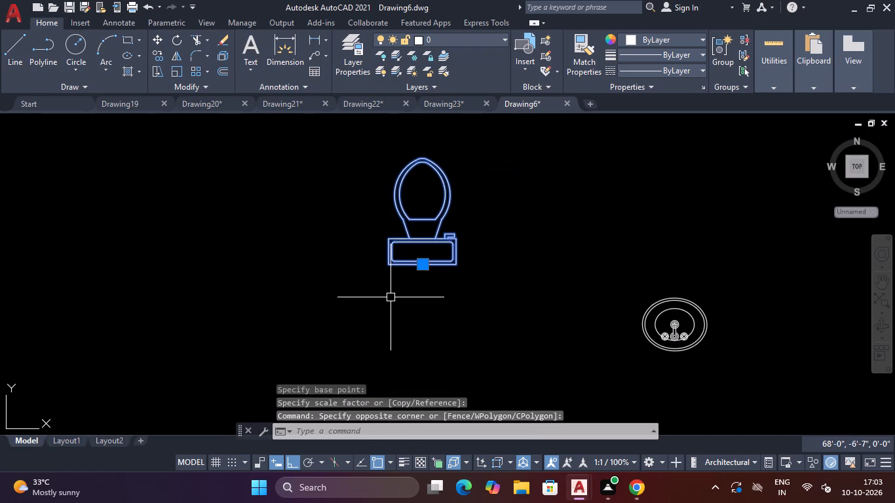
pyautogui.write('M')
pyautogui.press('space')
pyautogui.click(432, 194)
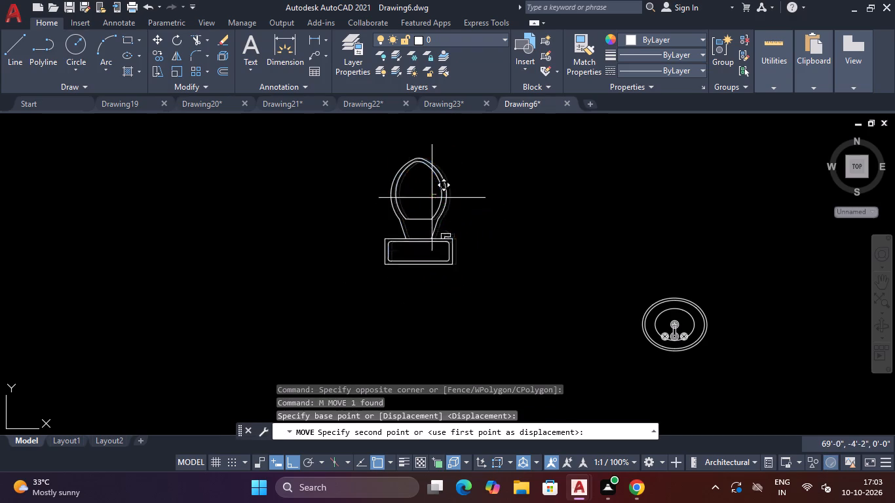
pyautogui.scroll(-4, 445, 221)
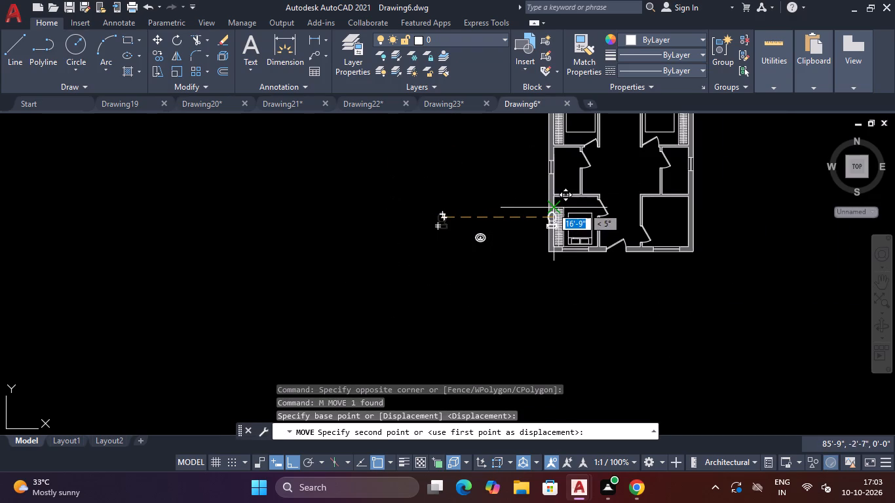
pyautogui.press('F8')
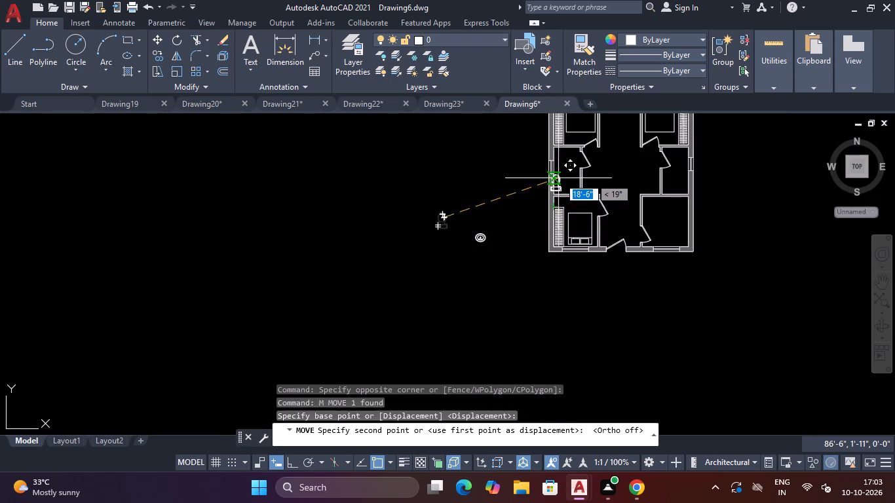
pyautogui.scroll(2, 559, 177)
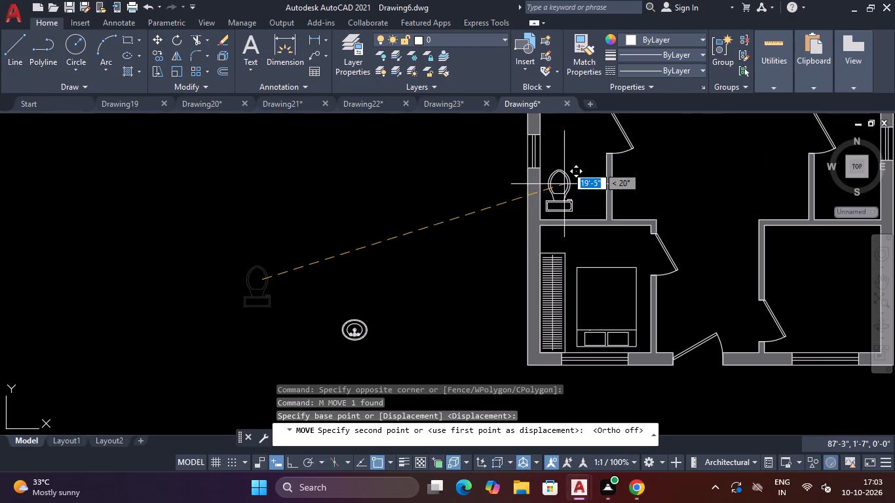
pyautogui.scroll(-2, 567, 179)
pyautogui.scroll(3, 567, 180)
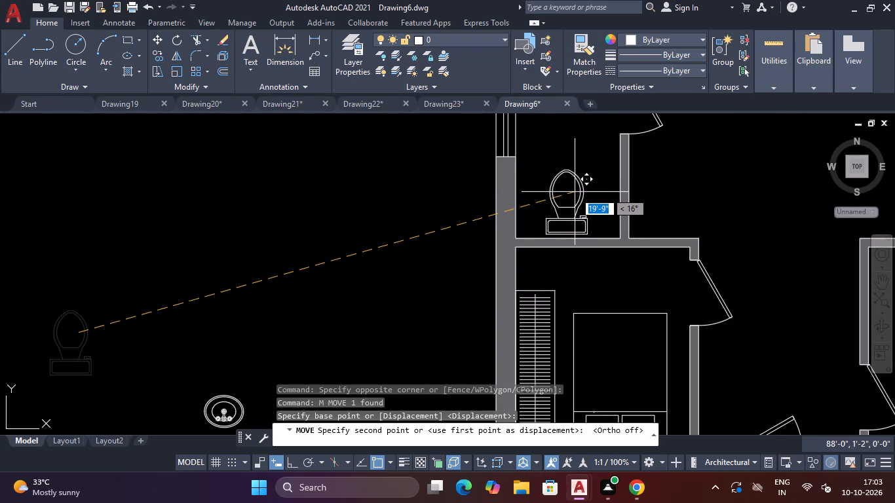
pyautogui.click(575, 192)
# Move the oval sink and its faucet into the upper-left corner of the left bathroom.
pyautogui.scroll(-3, 501, 211)
pyautogui.click(453, 228)
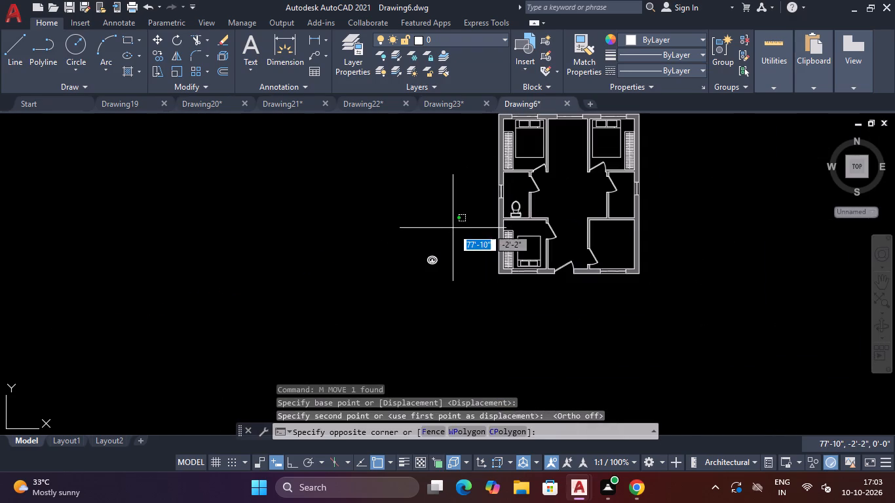
pyautogui.click(415, 284)
pyautogui.write('M')
pyautogui.press('space')
pyautogui.scroll(3, 419, 263)
pyautogui.click(463, 249)
pyautogui.scroll(-3, 465, 250)
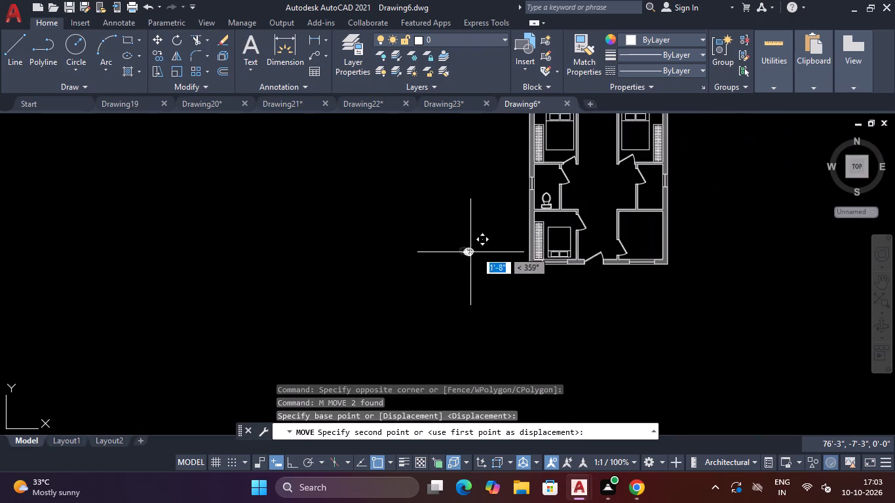
pyautogui.scroll(3, 544, 176)
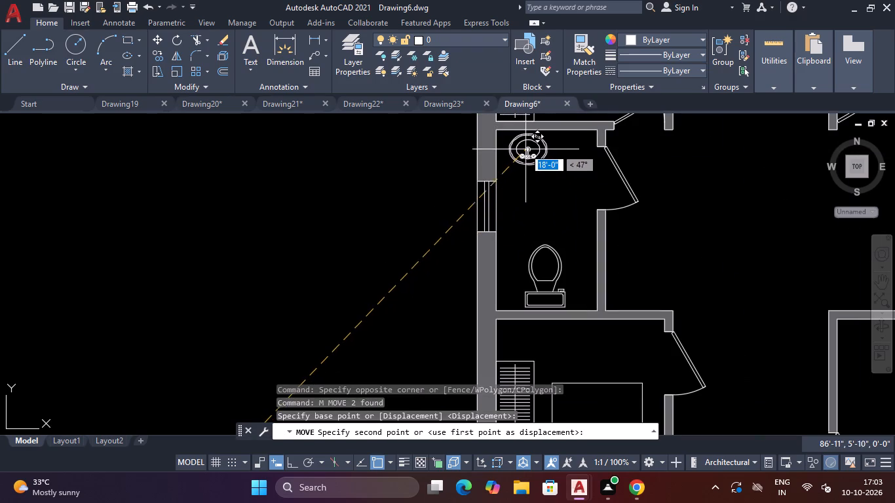
pyautogui.click(520, 149)
pyautogui.scroll(-3, 543, 185)
pyautogui.scroll(3, 546, 195)
pyautogui.press('Escape')
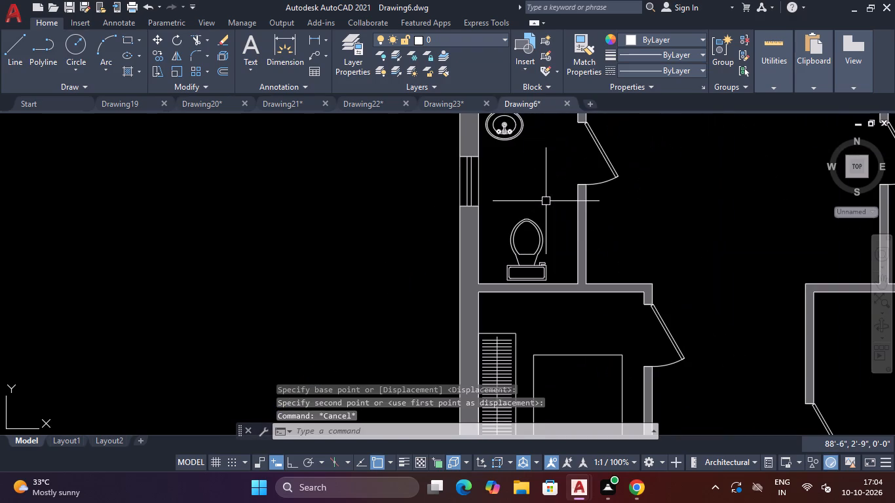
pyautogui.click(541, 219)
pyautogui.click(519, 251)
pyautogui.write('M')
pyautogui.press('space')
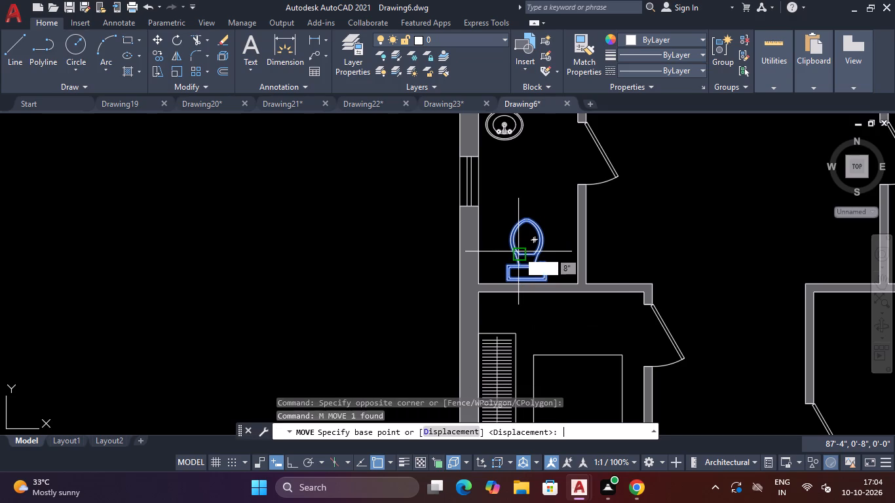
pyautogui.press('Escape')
# Copy the toilet horizontally about 16'-11" from the left bathroom into the right bathroom.
pyautogui.click(548, 216)
pyautogui.click(529, 248)
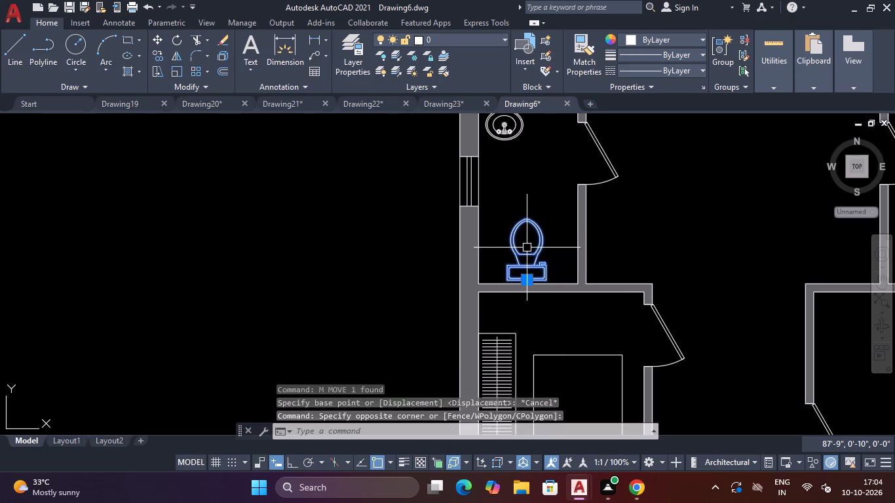
pyautogui.write('CO')
pyautogui.press('Return')
pyautogui.click(526, 248)
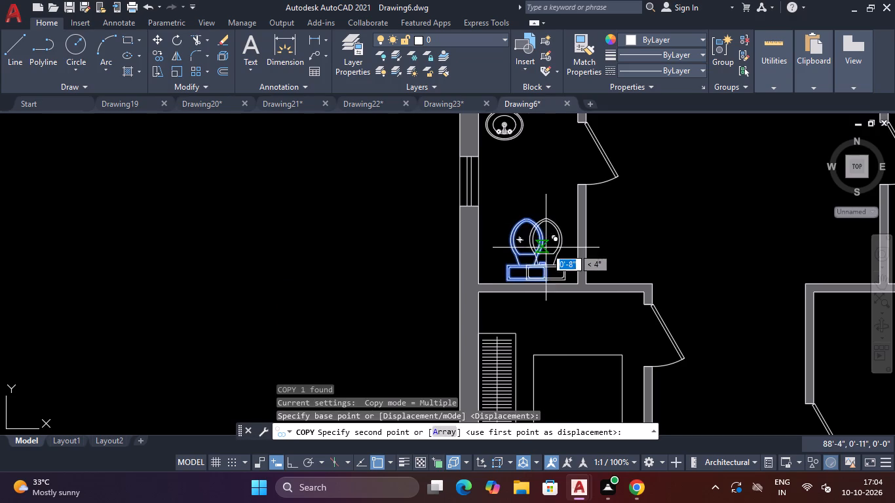
pyautogui.scroll(-3, 582, 242)
pyautogui.scroll(3, 672, 244)
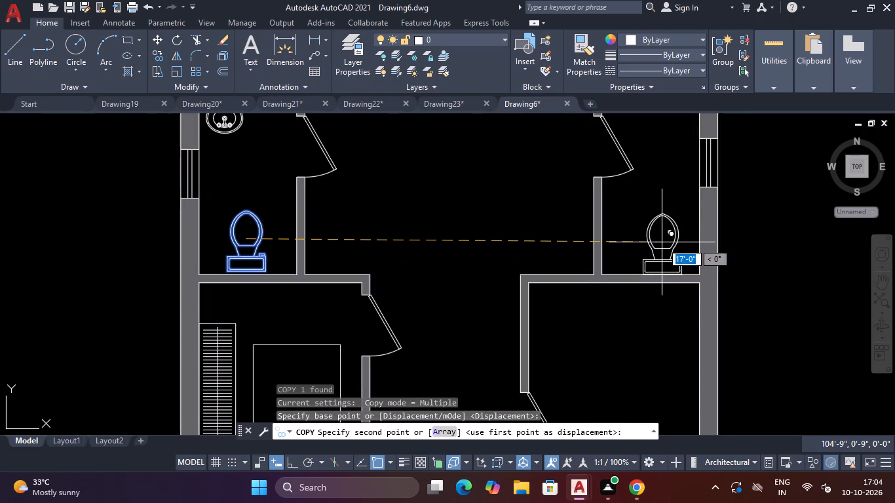
pyautogui.press('F8')
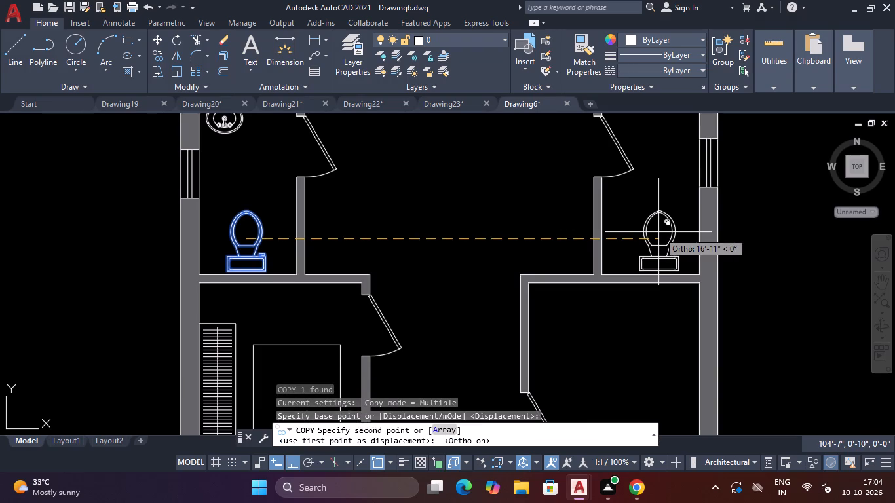
pyautogui.click(658, 232)
pyautogui.scroll(-1, 658, 232)
pyautogui.press('Escape')
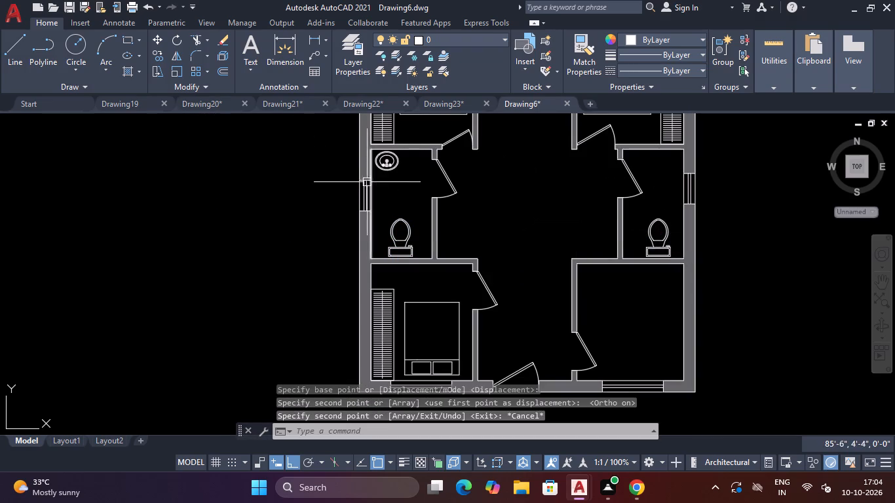
# Rotate the left bathroom's sink and faucet 180° about the sink's lower edge.
pyautogui.scroll(2, 387, 160)
pyautogui.click(414, 144)
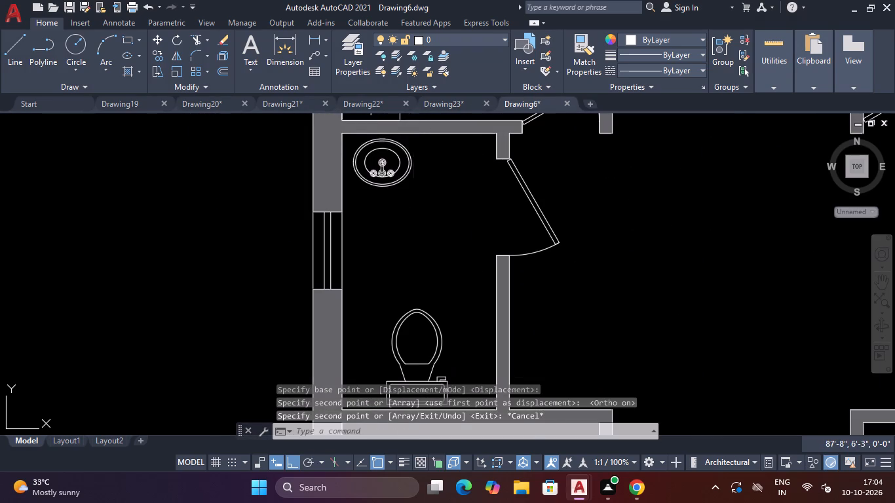
pyautogui.click(369, 173)
pyautogui.write('RO')
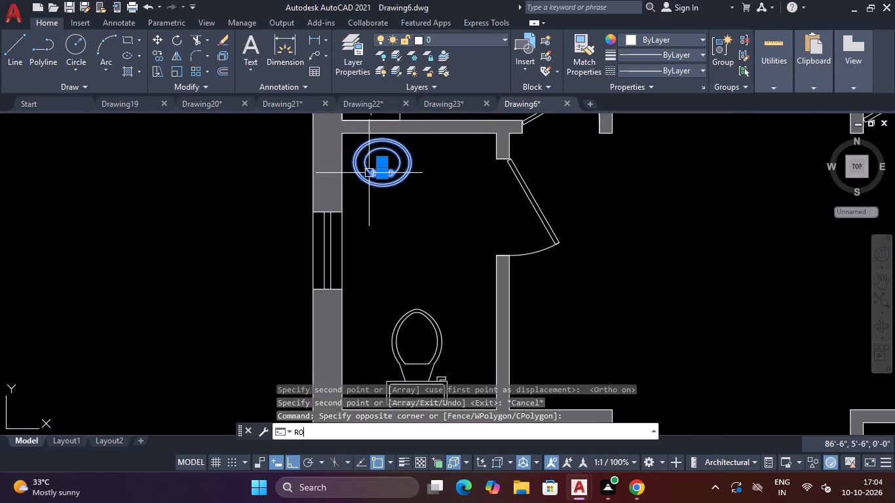
pyautogui.press('Return')
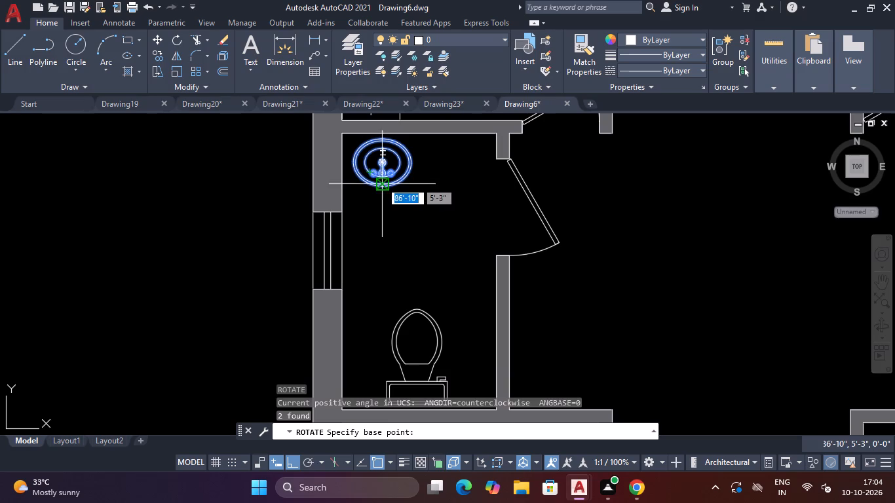
pyautogui.moveTo(381, 181); pyautogui.dragTo(375, 181)
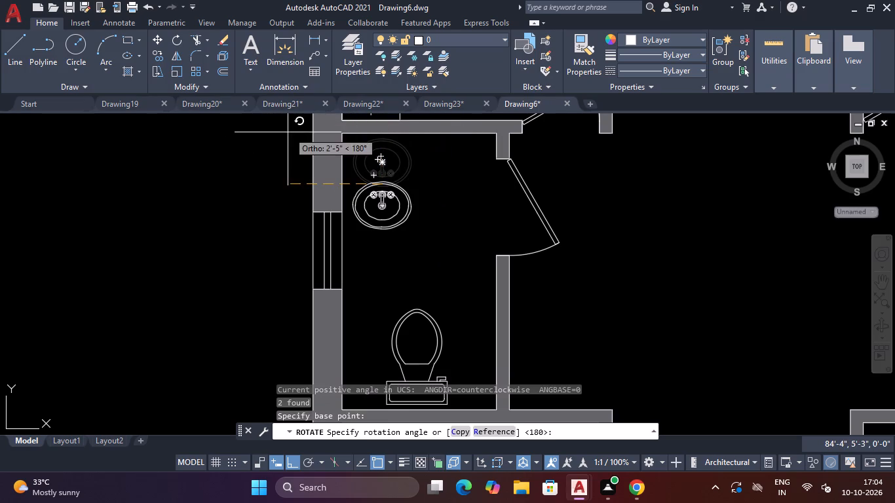
pyautogui.click(287, 133)
pyautogui.press('Escape')
# Move the rotated sink and faucet straight up, close to the left bathroom's upper wall.
pyautogui.moveTo(444, 173); pyautogui.dragTo(432, 181)
pyautogui.click(384, 227)
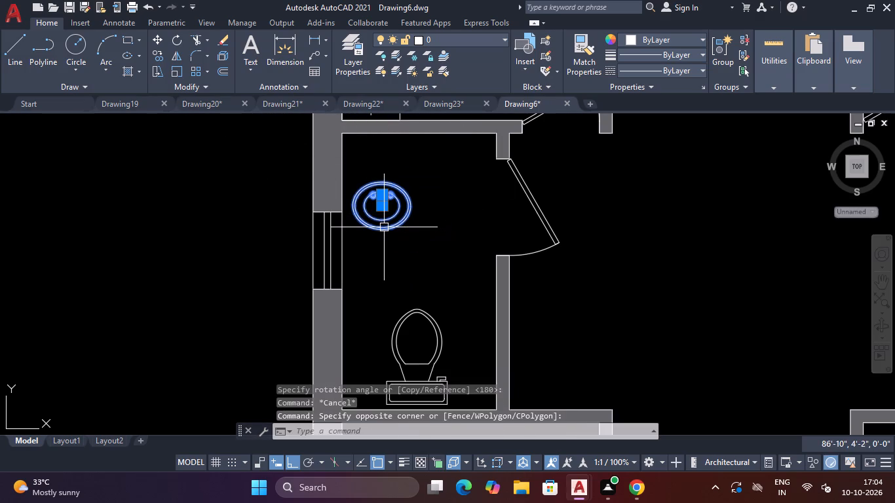
pyautogui.write('M')
pyautogui.press('space')
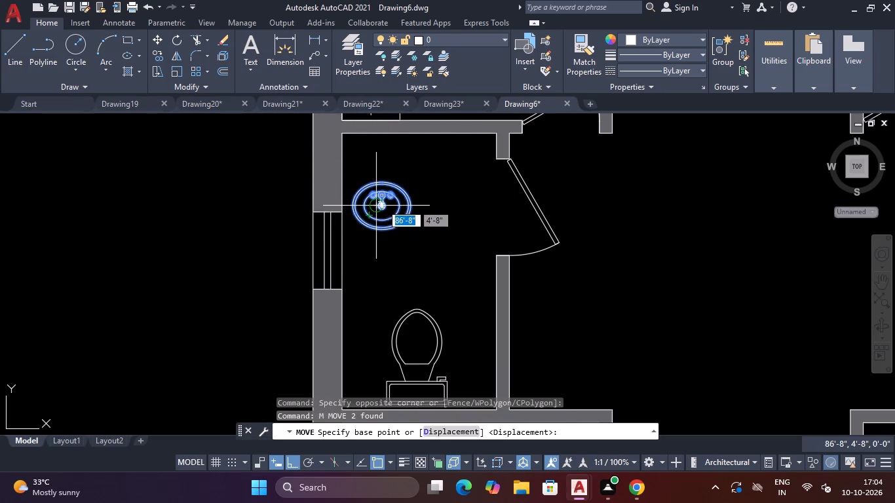
pyautogui.click(383, 204)
pyautogui.click(375, 164)
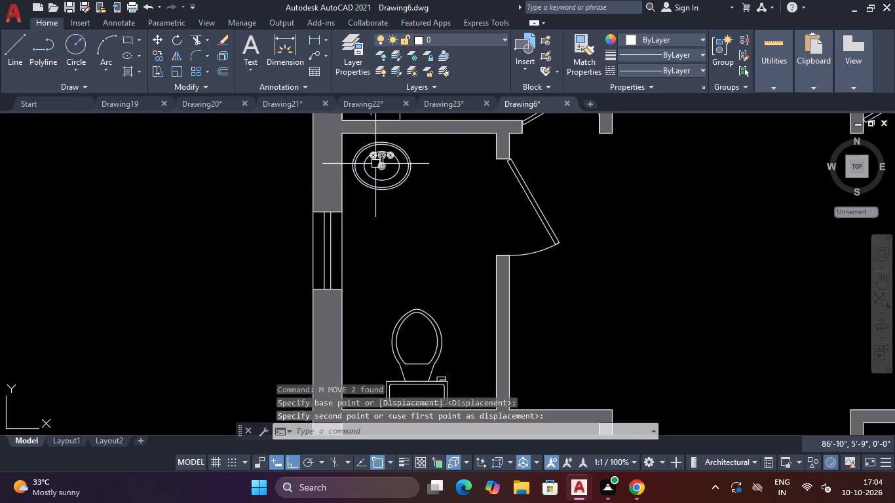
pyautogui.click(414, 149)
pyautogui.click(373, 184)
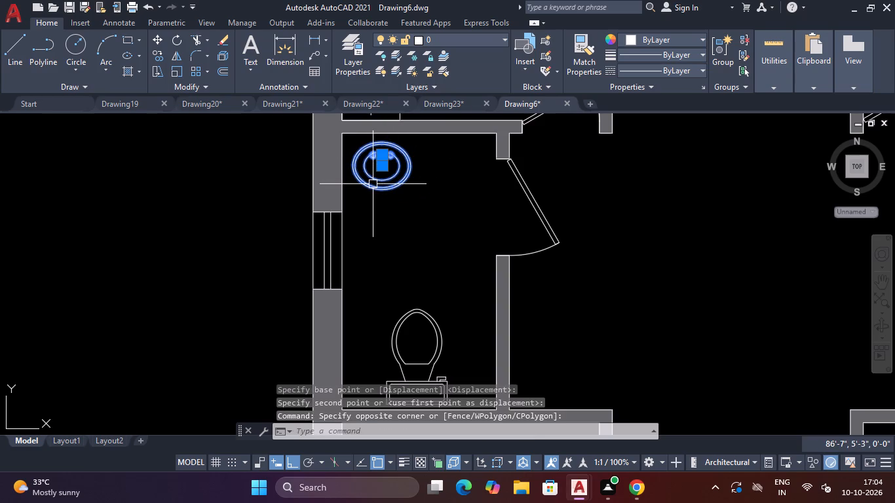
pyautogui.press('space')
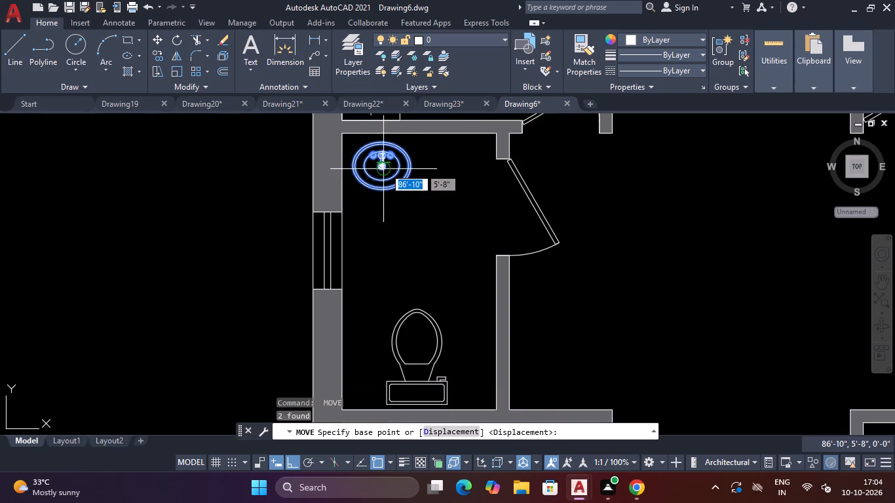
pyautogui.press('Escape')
# Copy the oval sink and its faucet horizontally about 18'-7" from the left bathroom into the right bathroom.
pyautogui.click(411, 147)
pyautogui.click(383, 175)
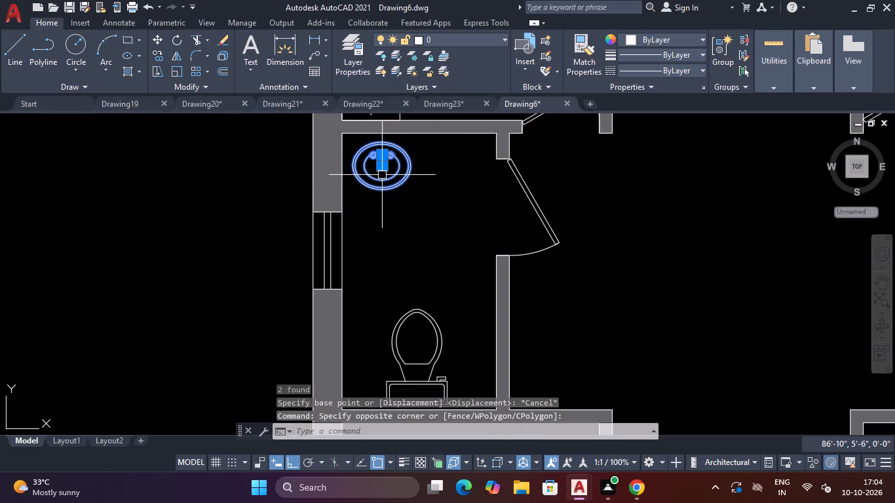
pyautogui.write('CO')
pyautogui.press('Return')
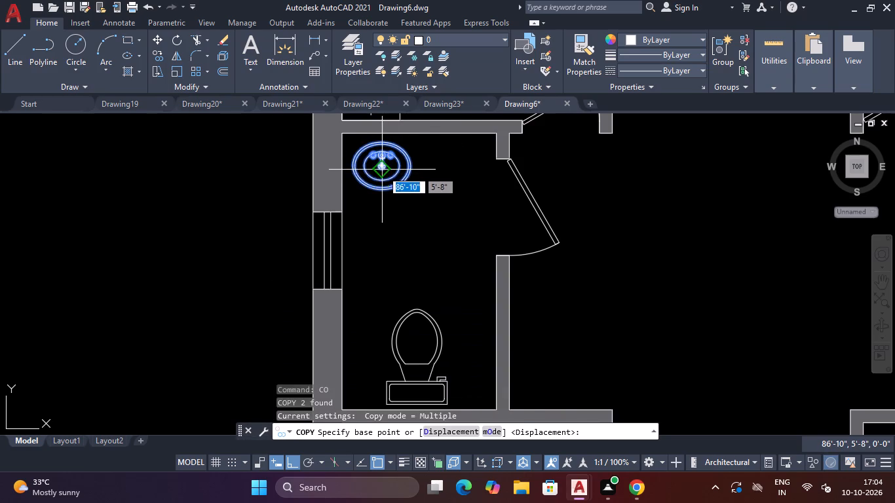
pyautogui.click(381, 170)
pyautogui.scroll(-3, 412, 183)
pyautogui.scroll(2, 579, 191)
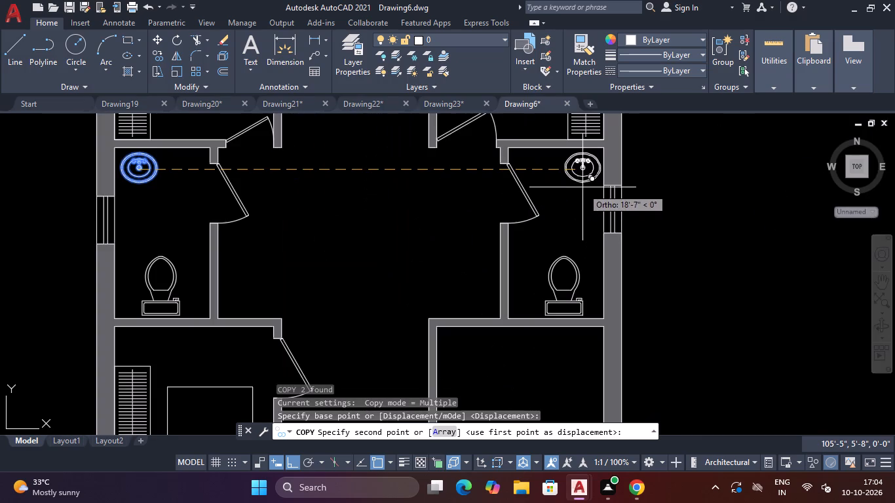
pyautogui.click(581, 183)
pyautogui.scroll(-2, 580, 184)
pyautogui.press('Escape')
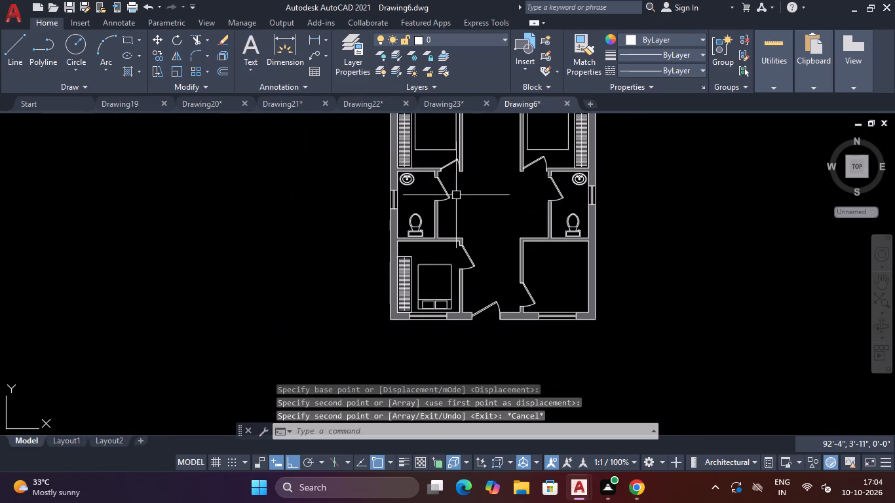
# Offset the upper and right inner wall lines of the lower-right room 2' into the room.
pyautogui.scroll(-2, 446, 227)
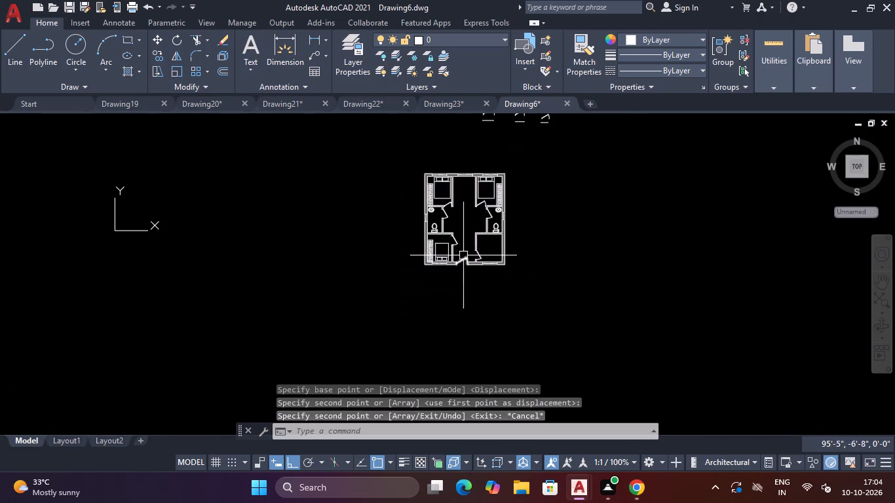
pyautogui.scroll(2, 463, 255)
pyautogui.scroll(-2, 463, 255)
pyautogui.scroll(1, 463, 255)
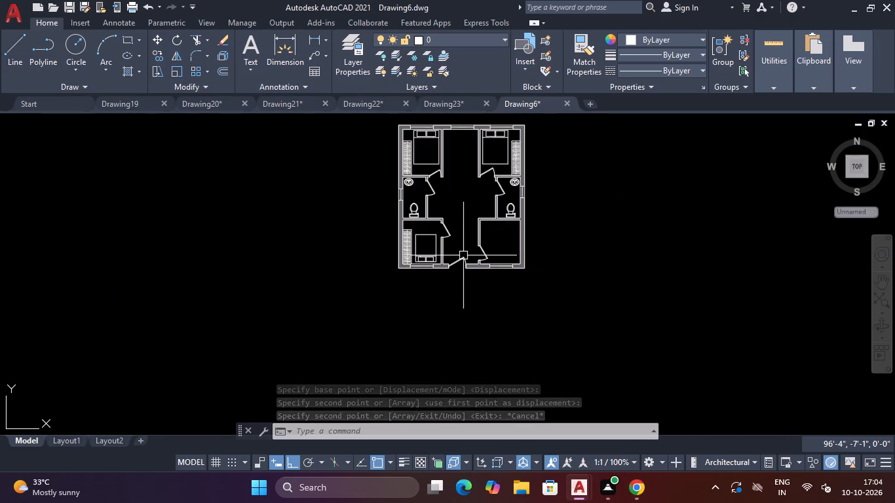
pyautogui.write('O')
pyautogui.press('space')
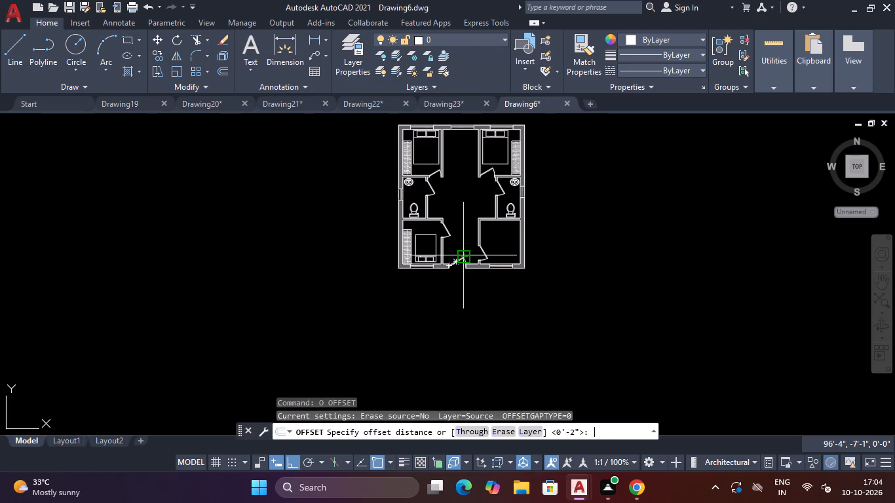
pyautogui.write("2'")
pyautogui.press('Return')
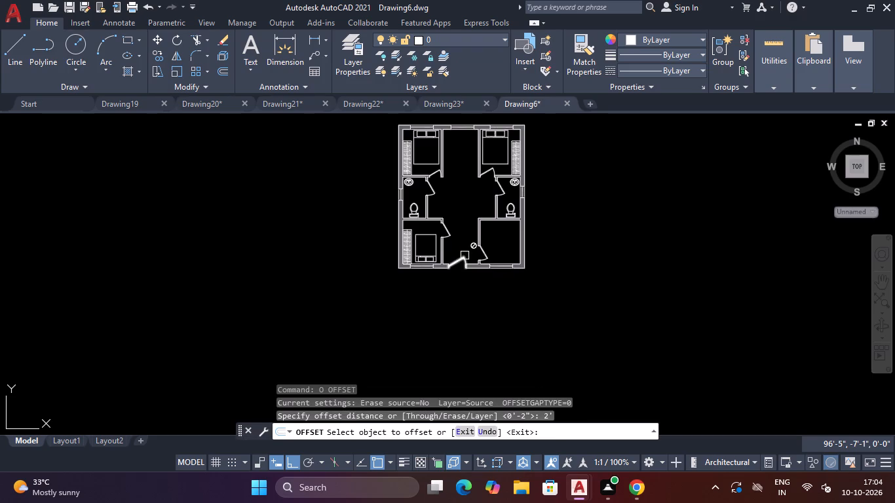
pyautogui.scroll(3, 493, 222)
pyautogui.click(502, 213)
pyautogui.click(506, 257)
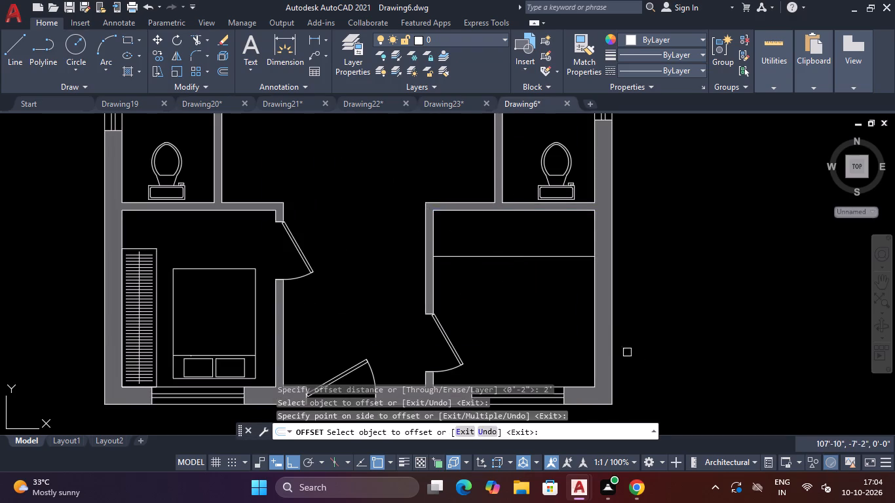
pyautogui.moveTo(594, 325); pyautogui.dragTo(587, 325)
pyautogui.click(538, 327)
pyautogui.press('Escape')
pyautogui.press('Escape')
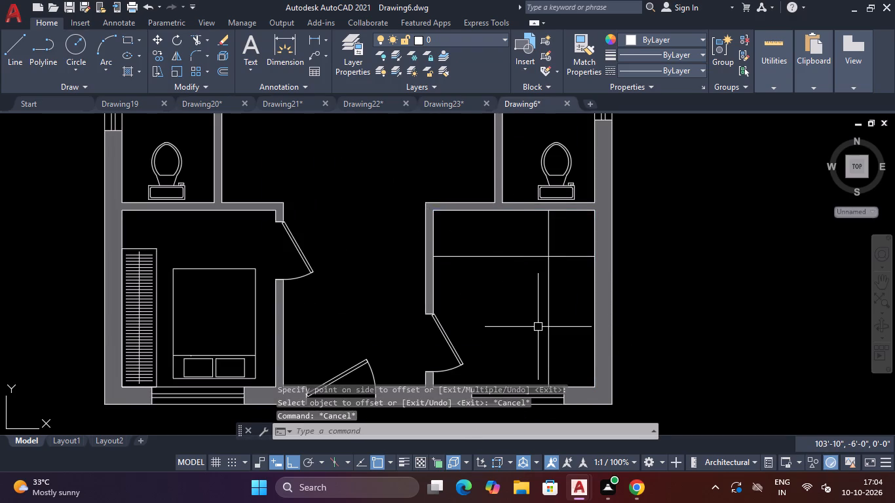
# Trim the two offset lines beyond their intersection so they form an L-shaped counter edge in the lower-right room.
pyautogui.write('TR')
pyautogui.press('space')
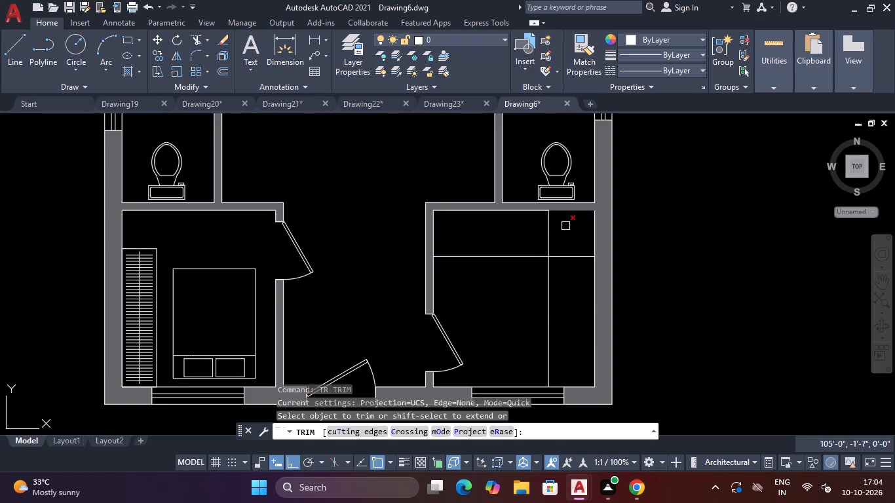
pyautogui.click(565, 226)
pyautogui.click(536, 231)
pyautogui.click(573, 236)
pyautogui.click(575, 280)
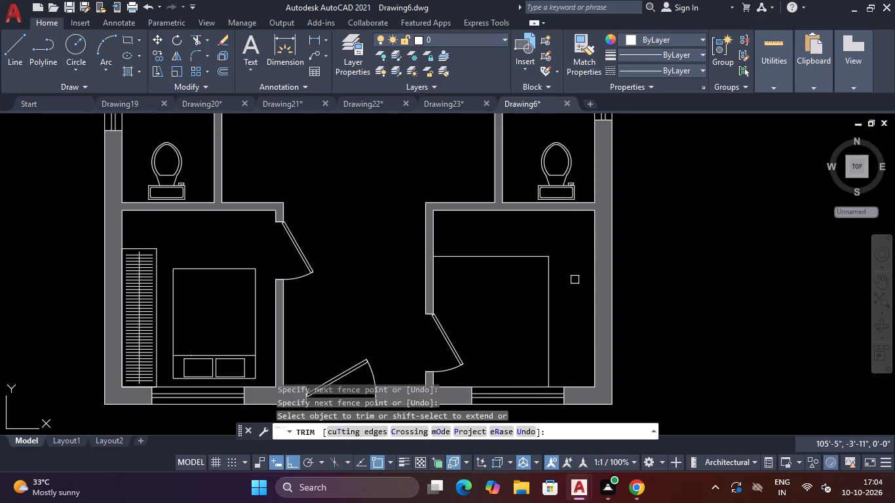
pyautogui.press('Escape')
pyautogui.press('Escape')
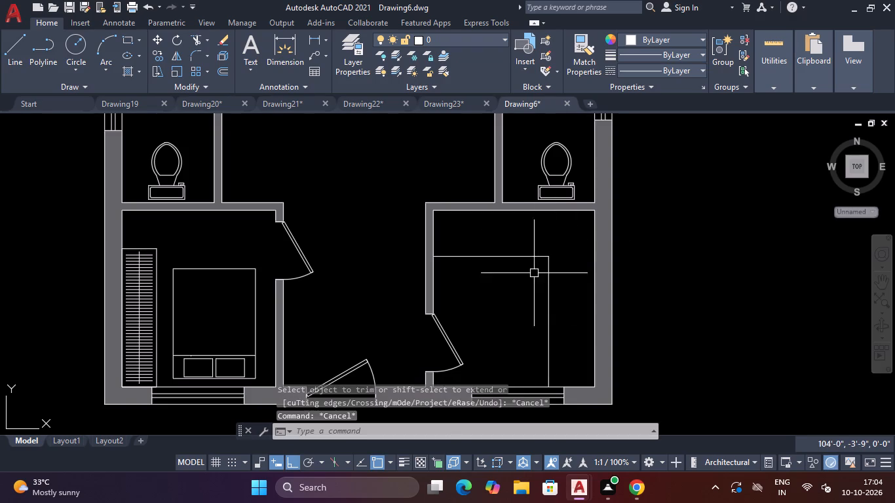
# Draw a 2' vertical line from near the counter edge's left end up to the lower-right room's upper wall.
pyautogui.write('L')
pyautogui.press('space')
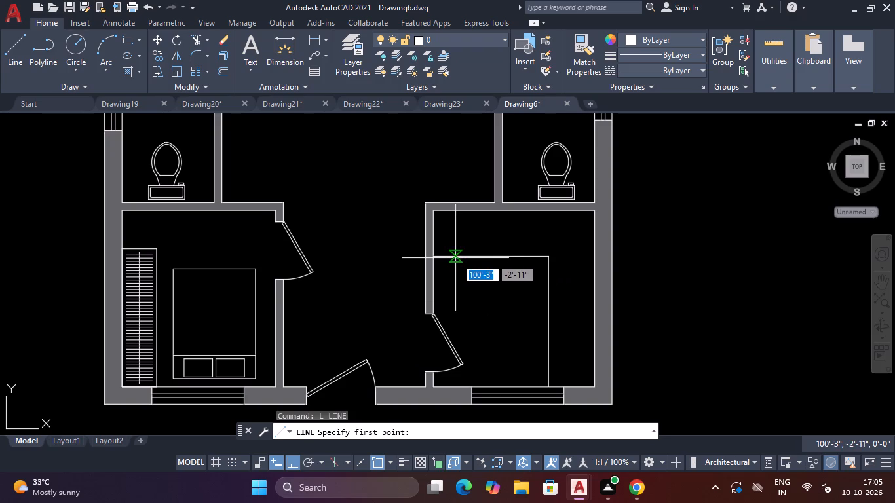
pyautogui.click(459, 258)
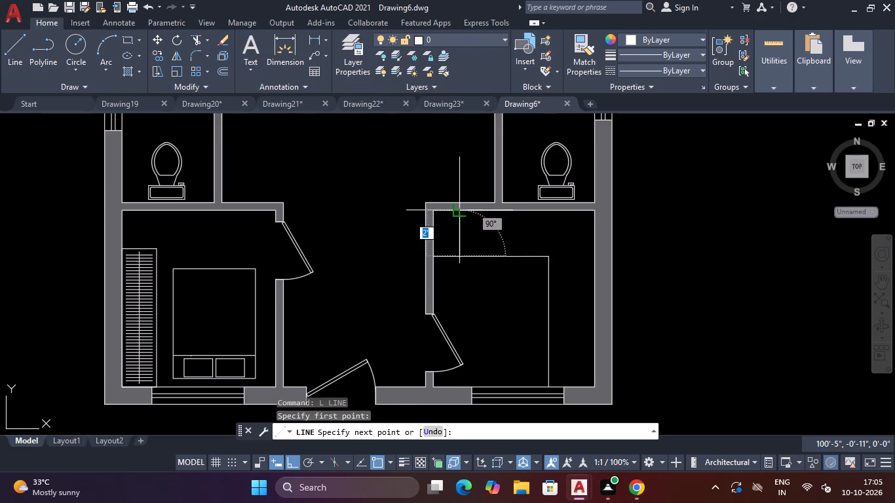
pyautogui.click(461, 210)
pyautogui.press('Escape')
# Trim the piece of the horizontal counter edge between the new vertical line and the left wall.
pyautogui.write('TR')
pyautogui.press('space')
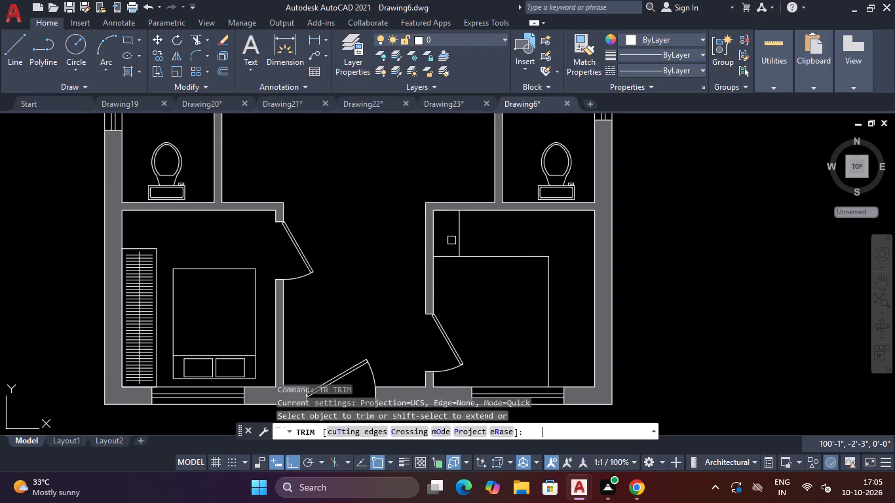
pyautogui.click(449, 246)
pyautogui.click(447, 268)
pyautogui.press('Escape')
pyautogui.press('Escape')
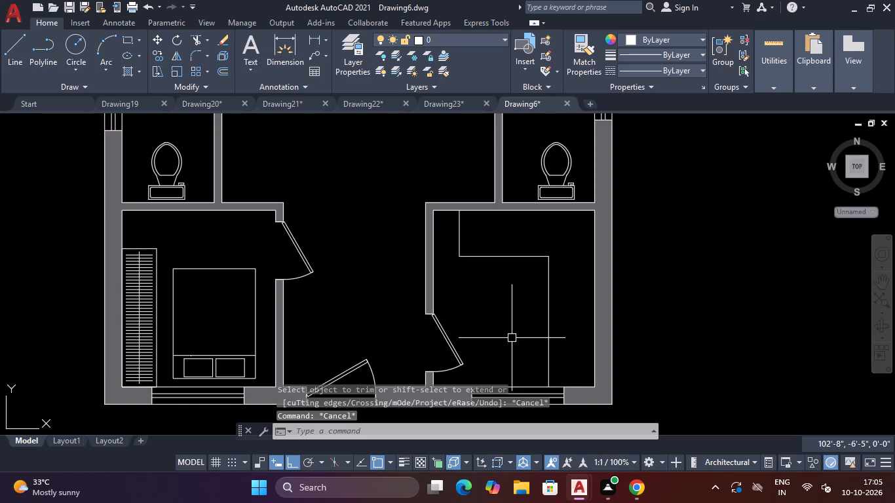
# Insert the 30 in top-view range-oven, 36 in top-view double sink and 36 in top-view two-door refrigerator from Kitchens.dwg outside the plan.
pyautogui.scroll(-2, 507, 280)
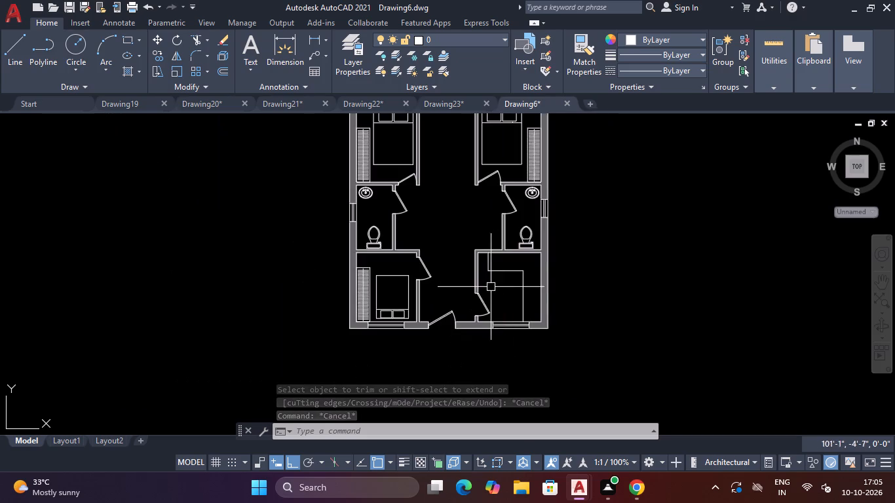
pyautogui.scroll(-2, 473, 284)
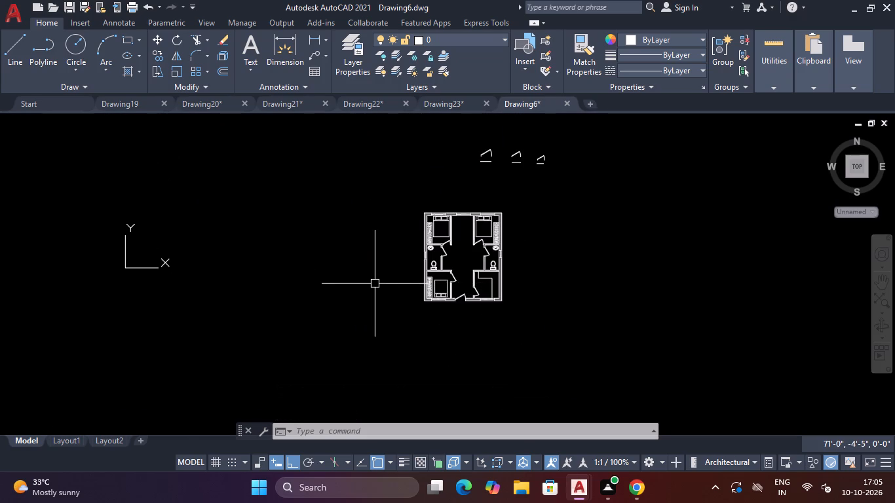
pyautogui.hotkey('ctrl', '2')
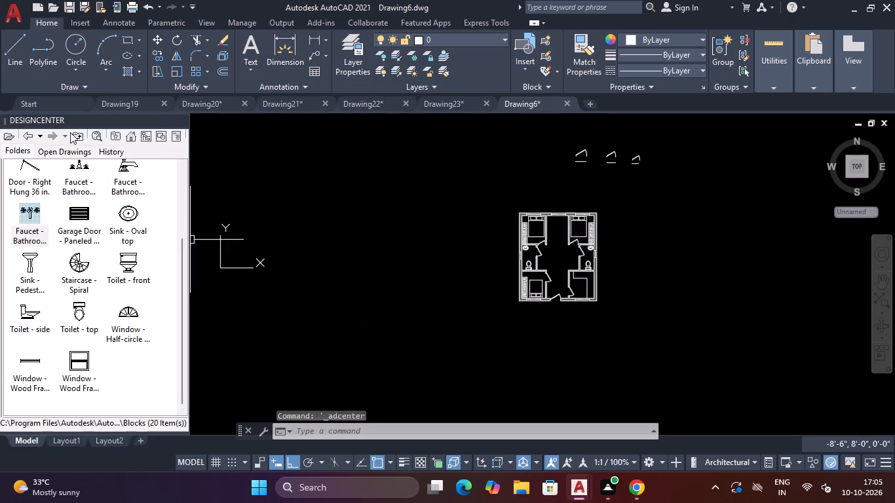
pyautogui.click(75, 136)
pyautogui.click(77, 140)
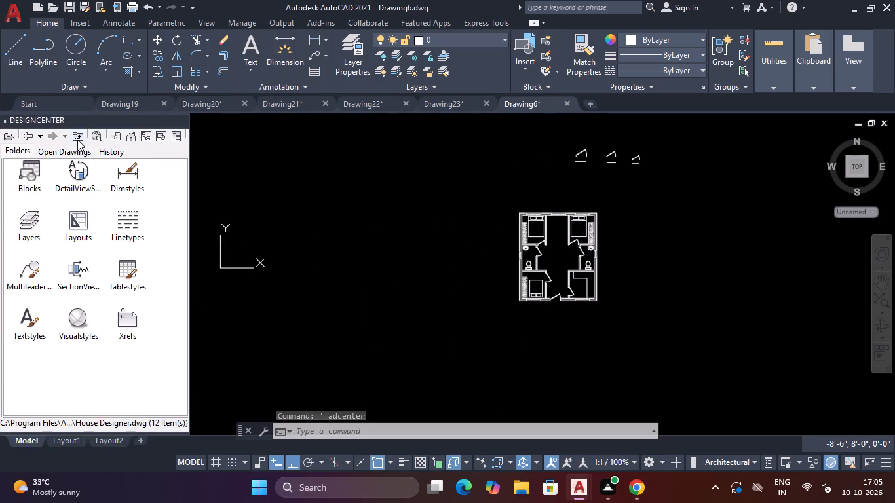
pyautogui.doubleClick(123, 318)
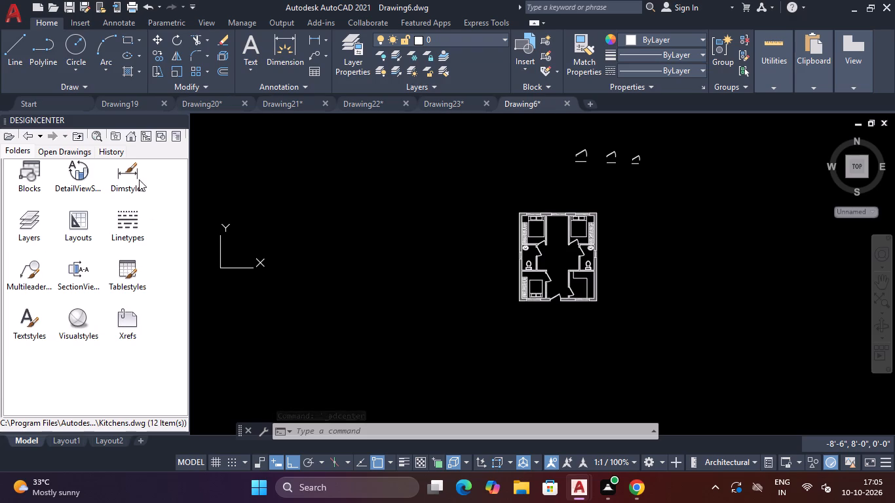
pyautogui.doubleClick(29, 180)
pyautogui.scroll(-3, 138, 280)
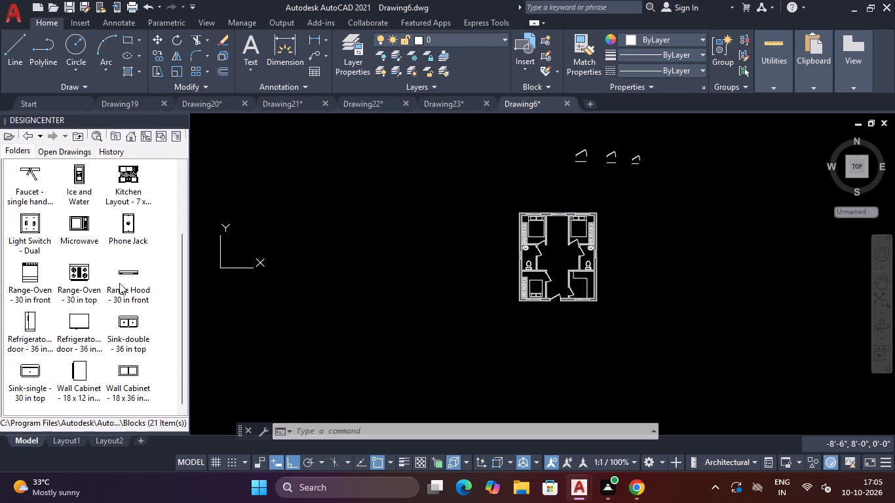
pyautogui.moveTo(72, 274); pyautogui.dragTo(389, 252)
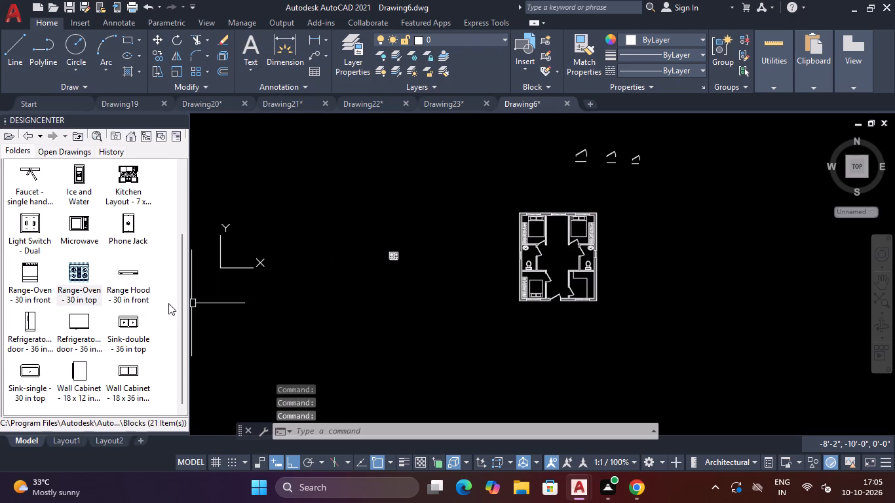
pyautogui.moveTo(129, 322); pyautogui.dragTo(413, 270)
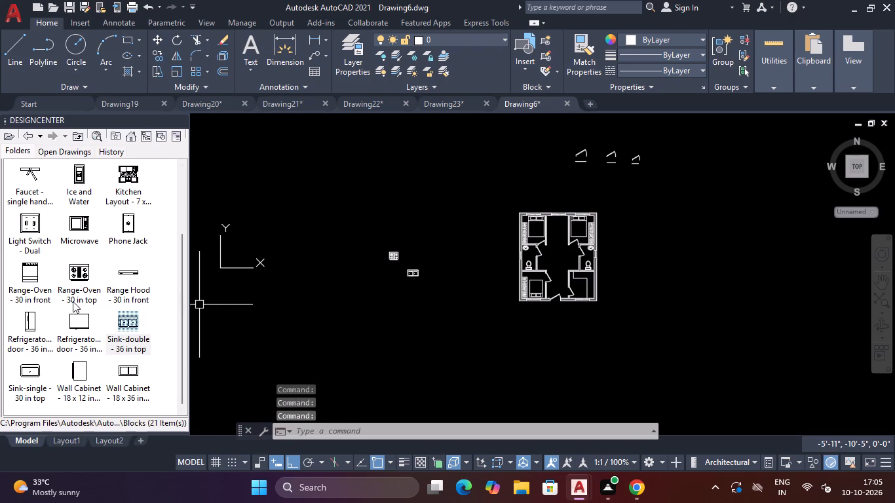
pyautogui.moveTo(86, 323); pyautogui.dragTo(383, 275)
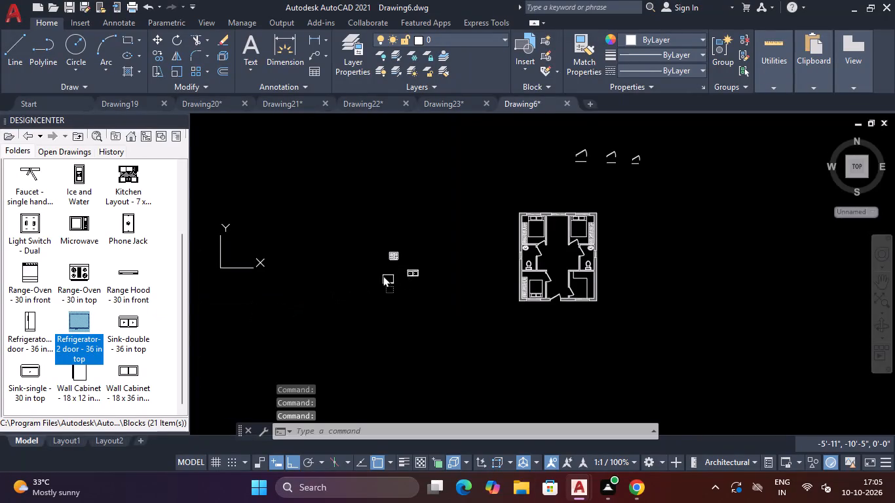
pyautogui.moveTo(383, 275); pyautogui.dragTo(380, 272)
pyautogui.press('Escape')
# Move the double sink from outside the plan onto the counter along the lower-right room's upper wall.
pyautogui.scroll(4, 373, 258)
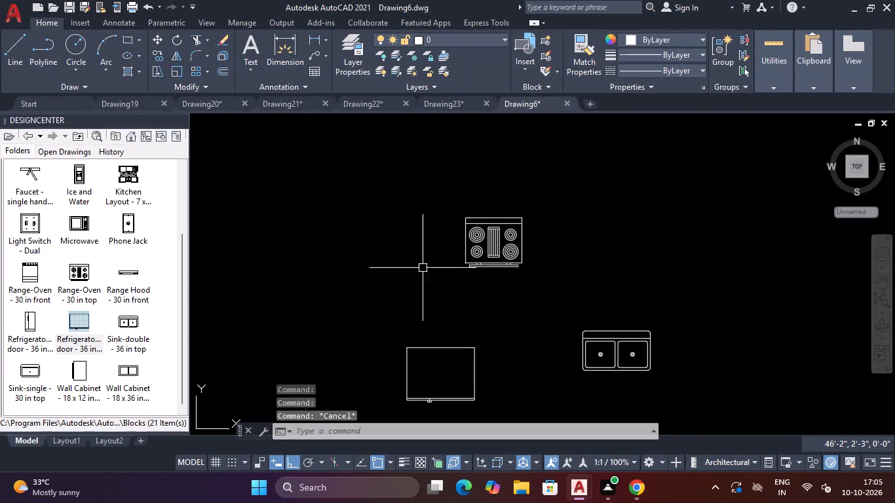
pyautogui.moveTo(704, 275); pyautogui.dragTo(702, 289)
pyautogui.click(544, 411)
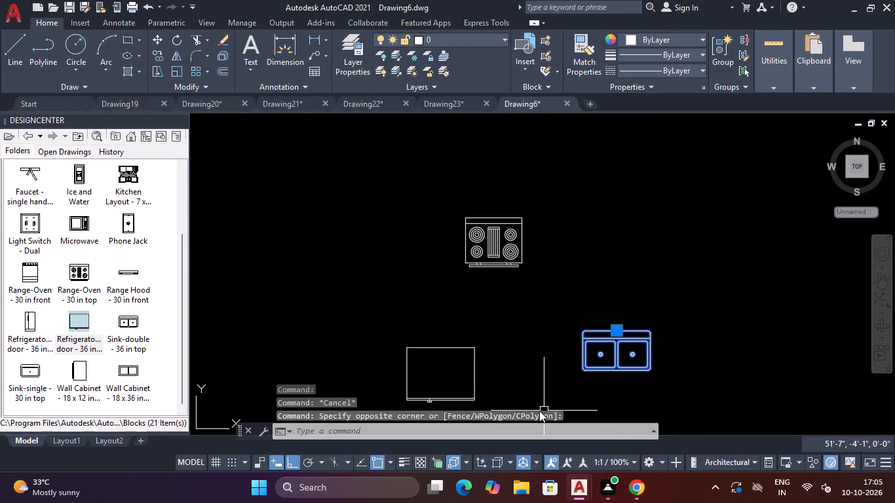
pyautogui.write('M')
pyautogui.press('space')
pyautogui.click(618, 333)
pyautogui.scroll(-3, 617, 343)
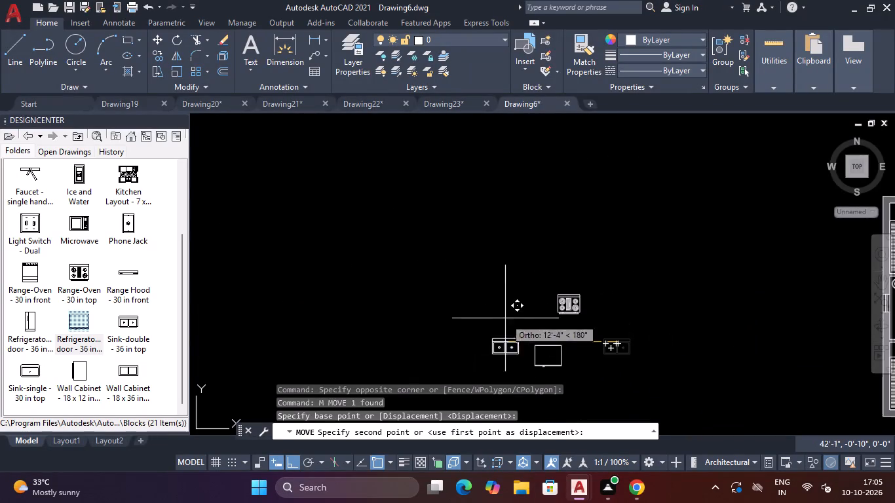
pyautogui.scroll(-2, 749, 354)
pyautogui.scroll(1, 847, 363)
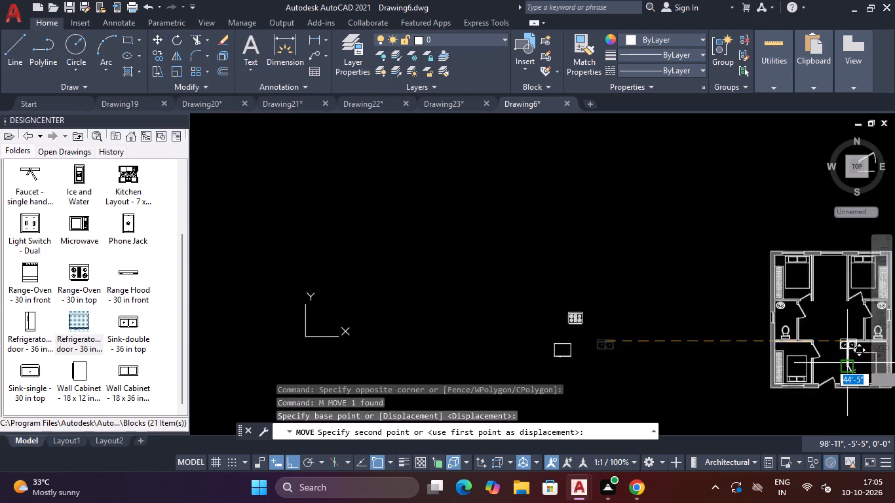
pyautogui.scroll(1, 847, 363)
pyautogui.press('F8')
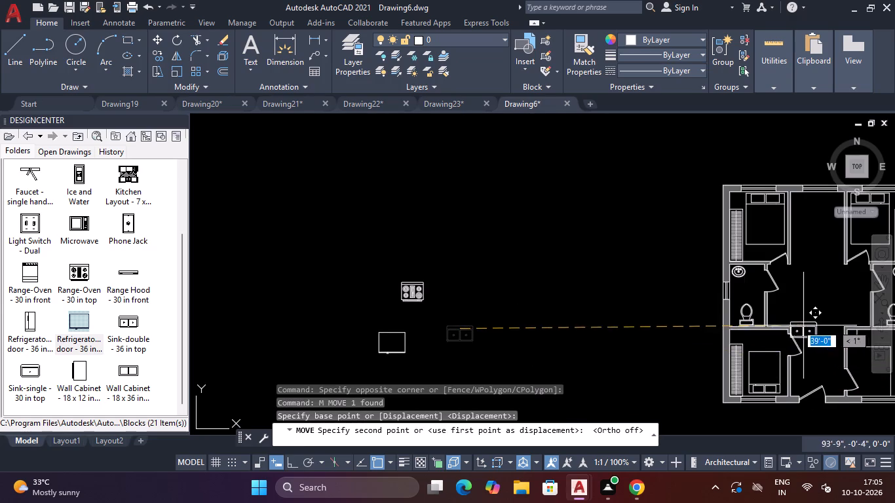
pyautogui.scroll(-3, 582, 303)
pyautogui.scroll(3, 640, 312)
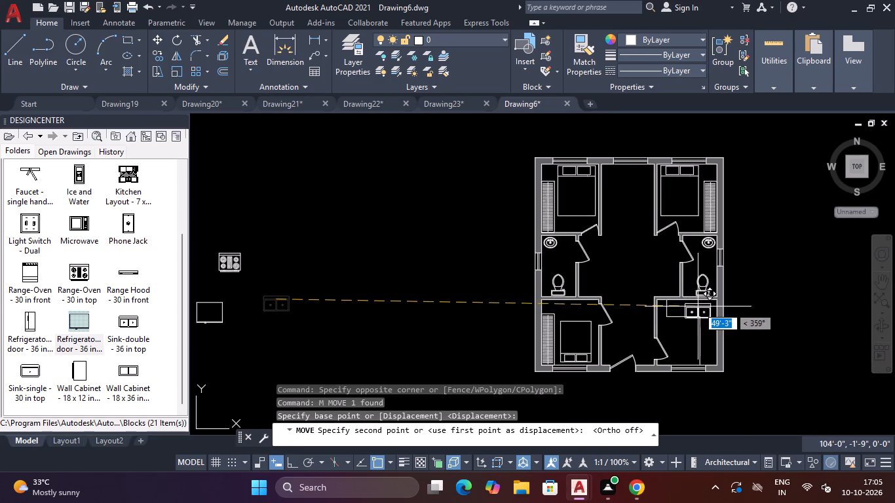
pyautogui.scroll(5, 683, 307)
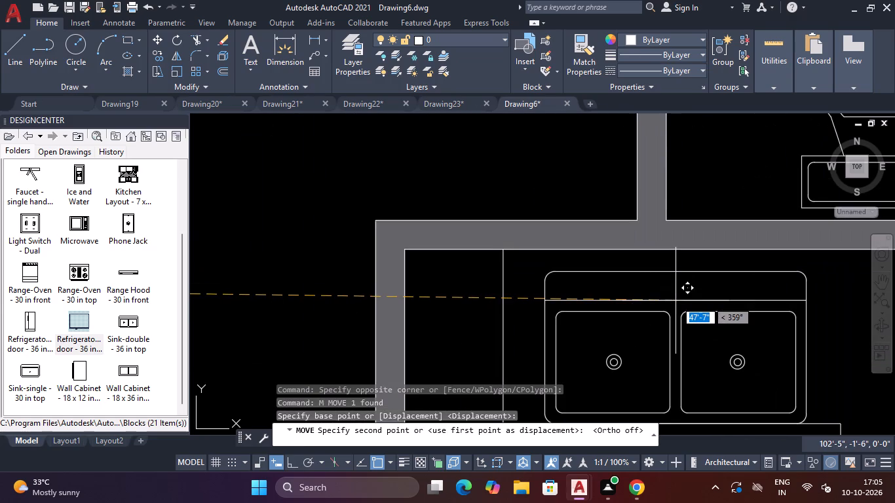
pyautogui.click(675, 295)
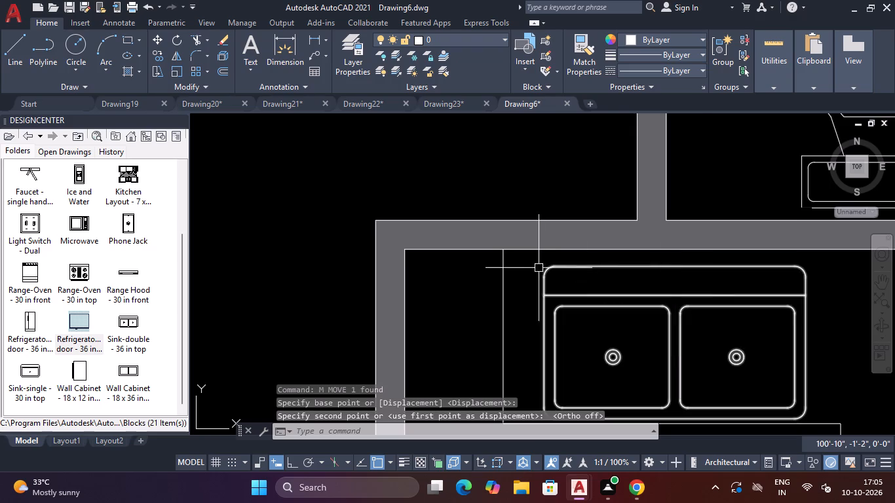
# Rotate the range-oven outside the plan by 270° so its back faces right.
pyautogui.scroll(-3, 541, 249)
pyautogui.scroll(-4, 474, 248)
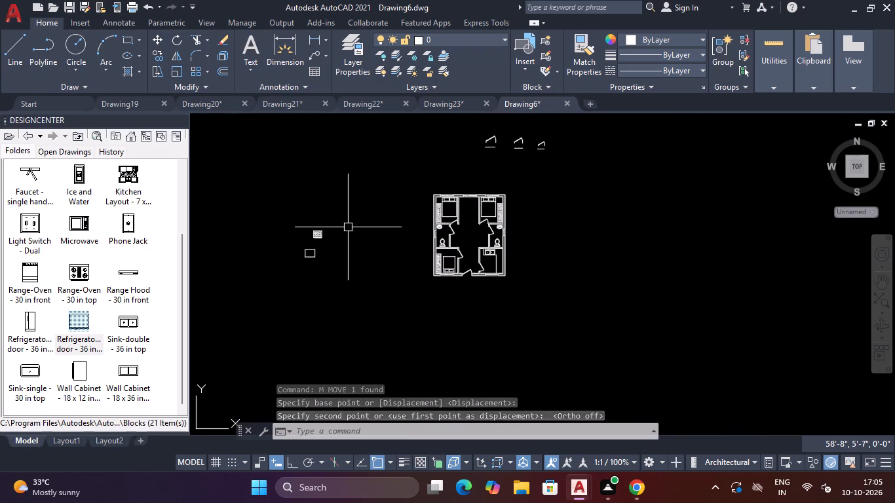
pyautogui.scroll(2, 348, 227)
pyautogui.click(347, 219)
pyautogui.click(250, 261)
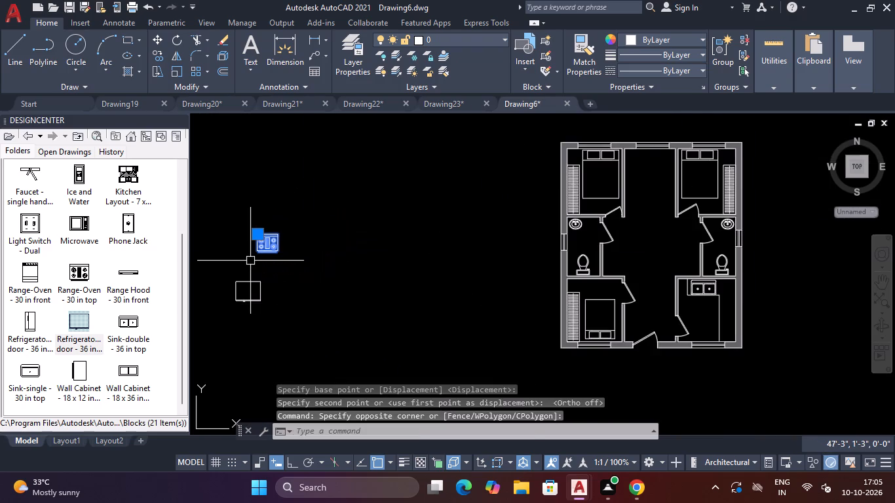
pyautogui.write('RO')
pyautogui.press('Return')
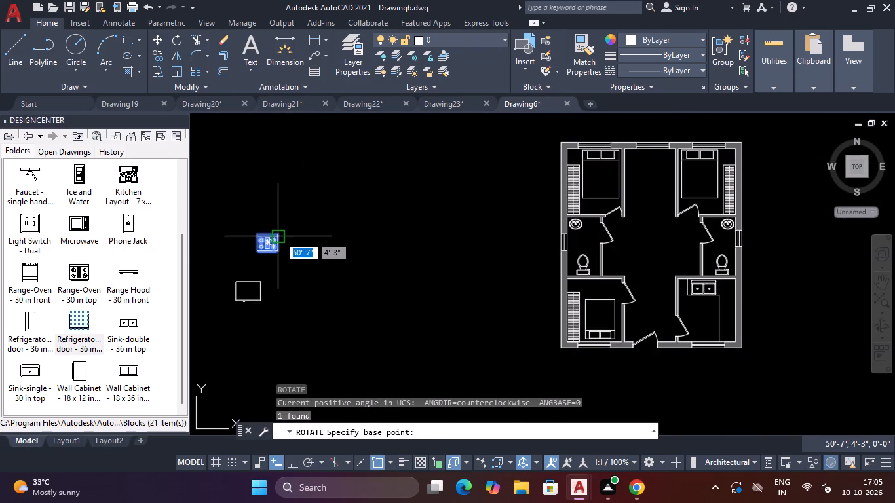
pyautogui.click(279, 236)
pyautogui.press('F8')
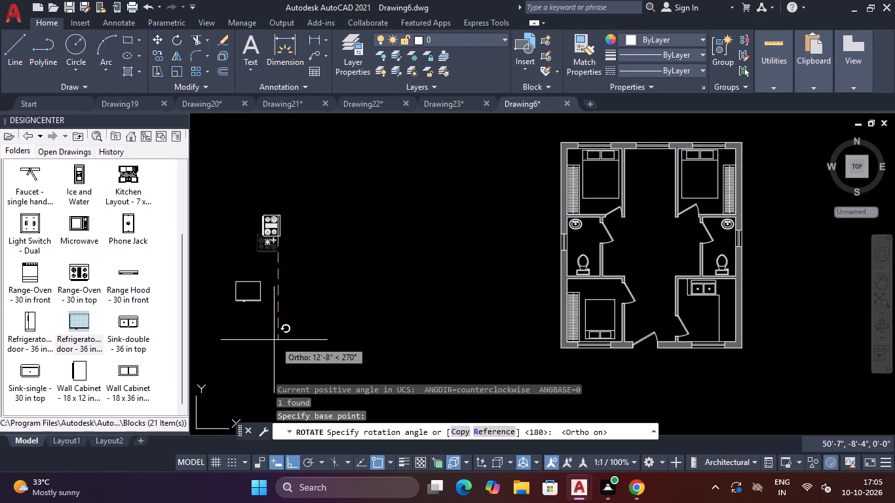
pyautogui.click(272, 270)
pyautogui.press('Escape')
# Move the rotated range-oven into the lower-right room, onto the counter leg along the right wall.
pyautogui.moveTo(295, 183); pyautogui.dragTo(288, 189)
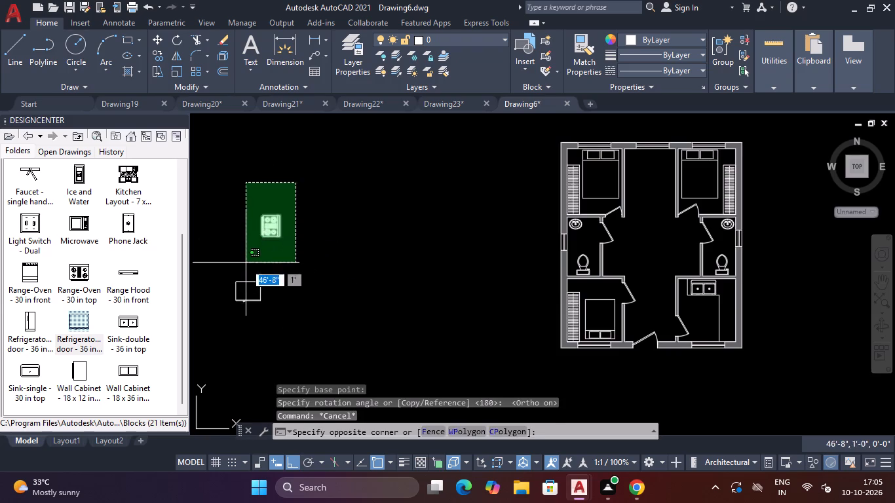
pyautogui.click(245, 263)
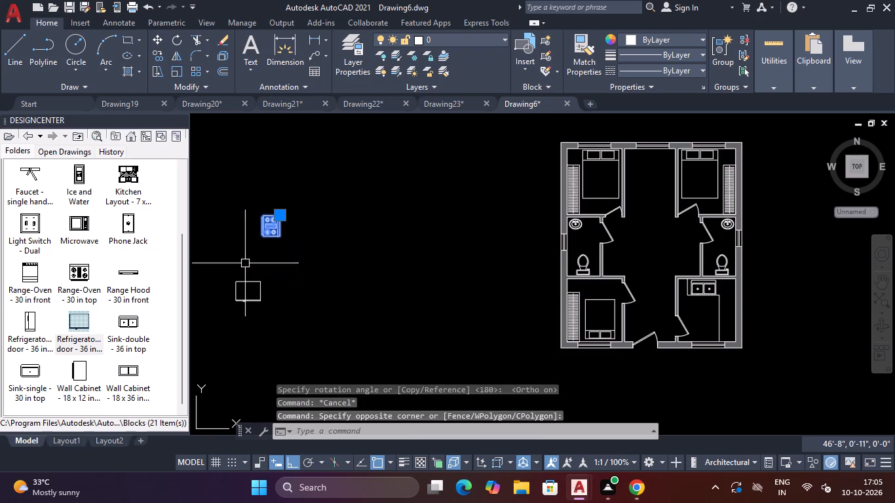
pyautogui.write('M')
pyautogui.press('space')
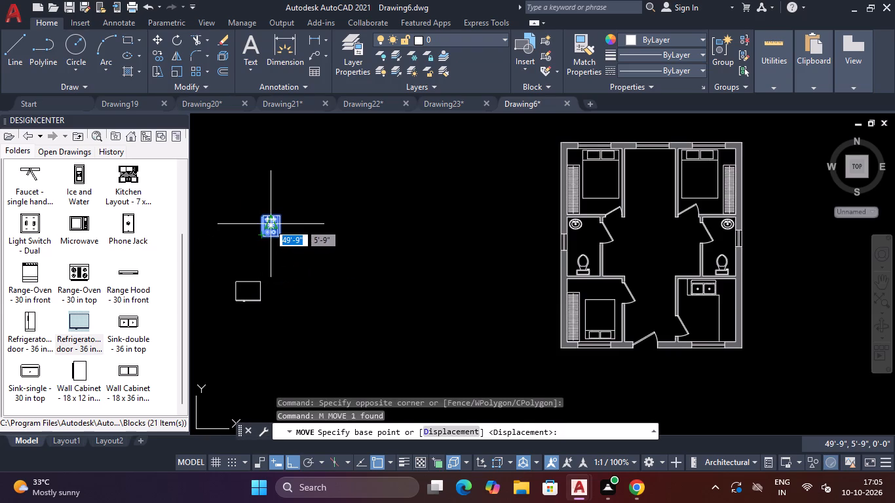
pyautogui.click(269, 223)
pyautogui.press('F8')
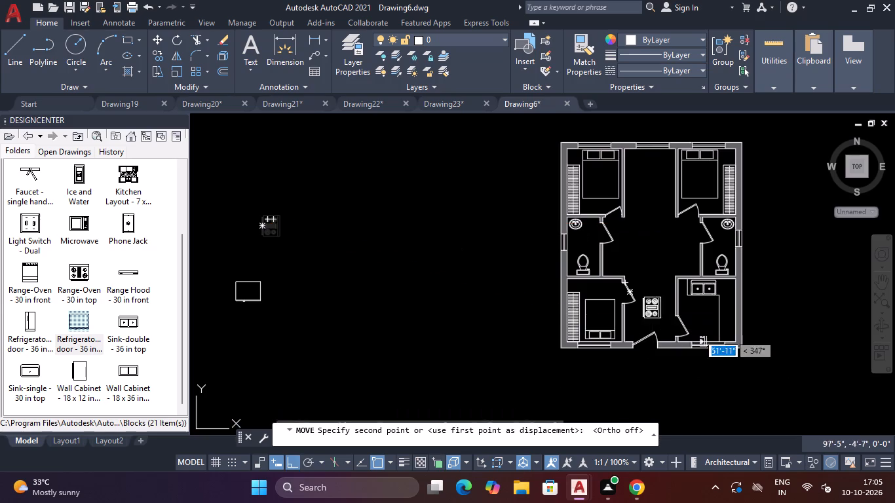
pyautogui.scroll(3, 730, 307)
pyautogui.scroll(-1, 717, 338)
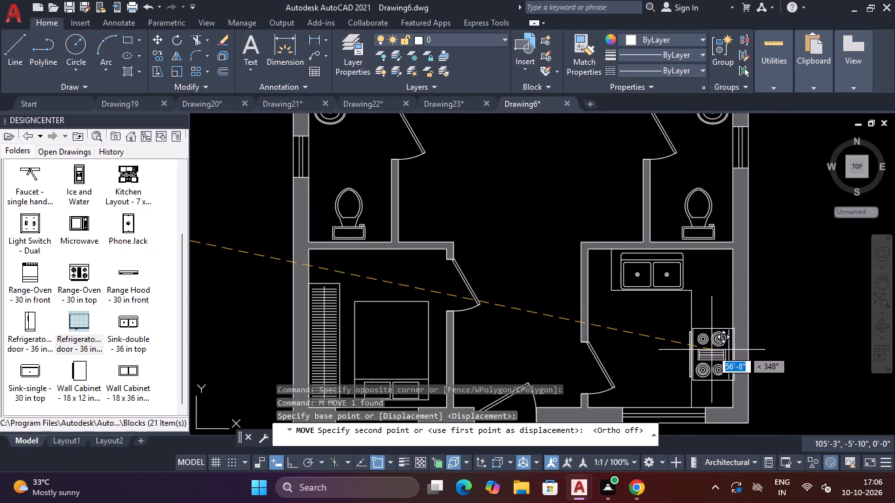
pyautogui.click(709, 349)
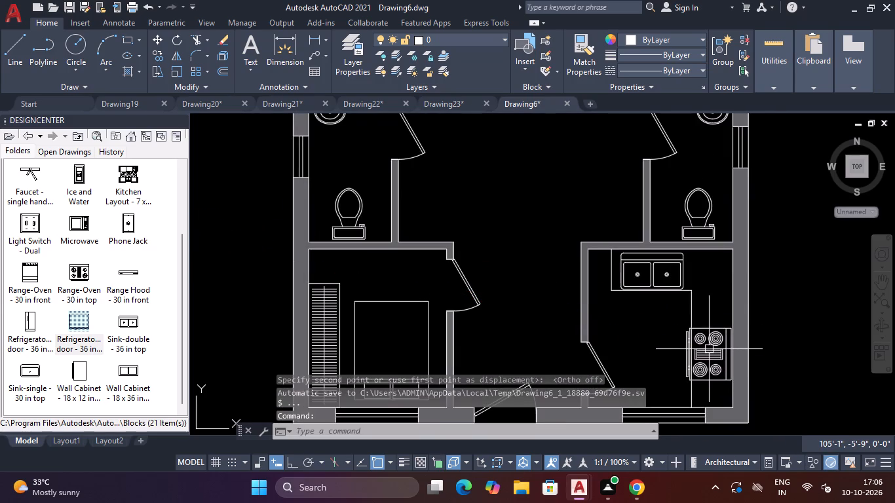
# Move the range-oven up along the right wall to just below the counter's inner corner.
pyautogui.click(708, 349)
pyautogui.write('M')
pyautogui.press('space')
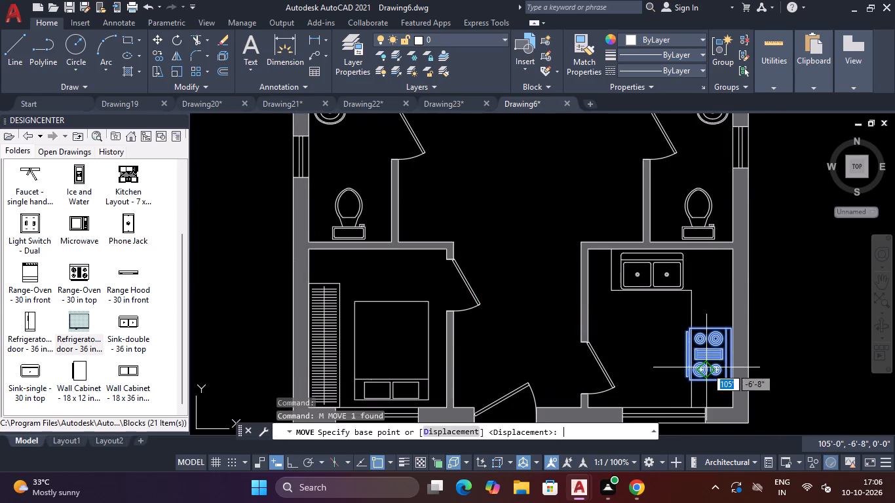
pyautogui.click(710, 356)
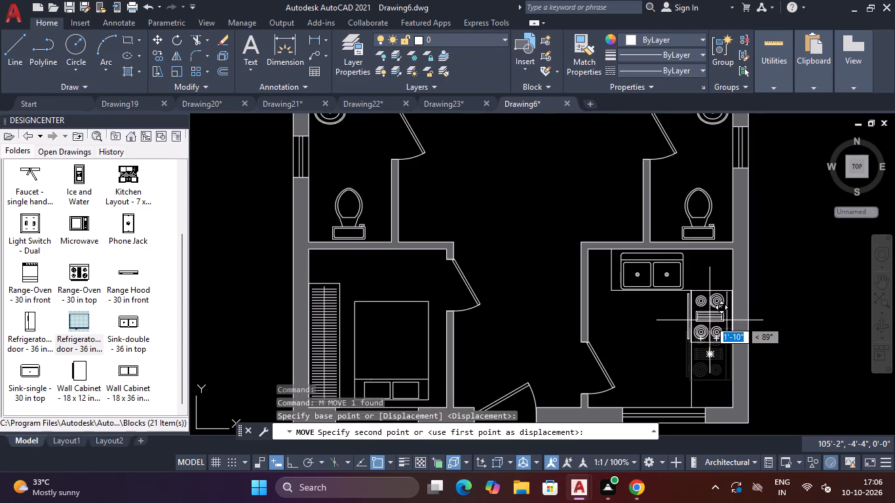
pyautogui.scroll(2, 710, 320)
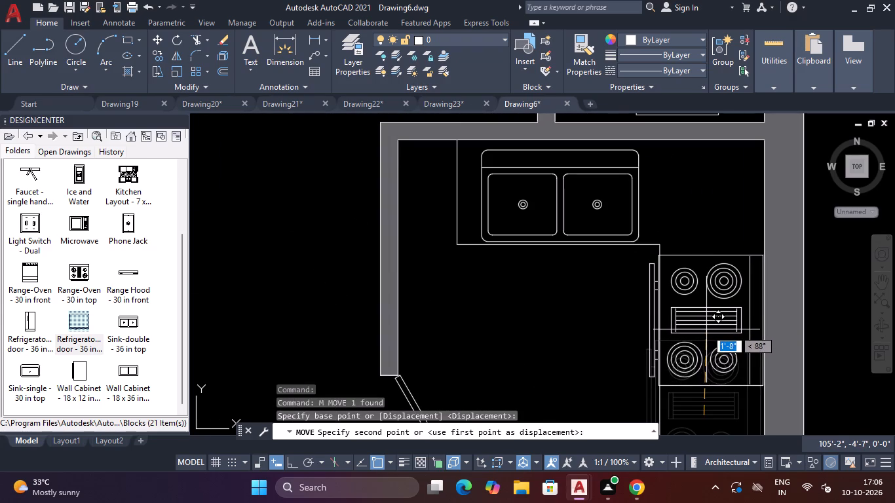
pyautogui.click(706, 329)
# Rotate the refrigerator outside the plan by 270° so its door side faces left.
pyautogui.scroll(-2, 700, 350)
pyautogui.scroll(-3, 560, 310)
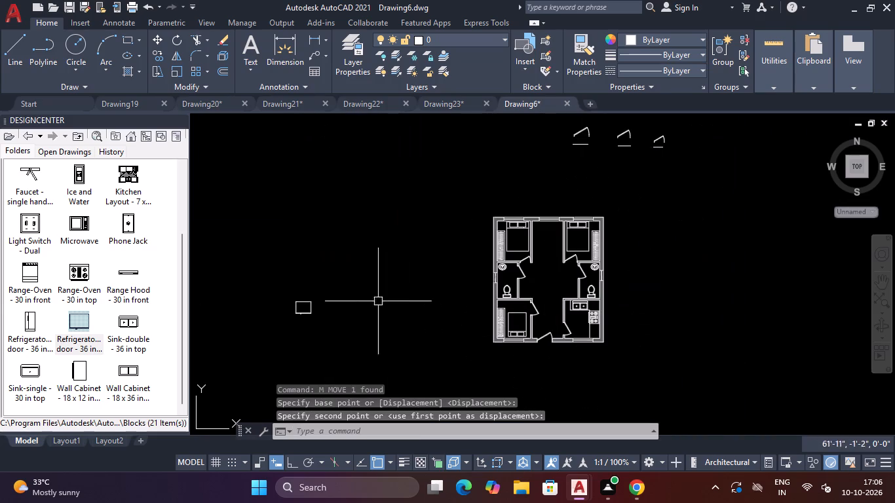
pyautogui.click(331, 286)
pyautogui.click(263, 343)
pyautogui.write('RO')
pyautogui.press('Return')
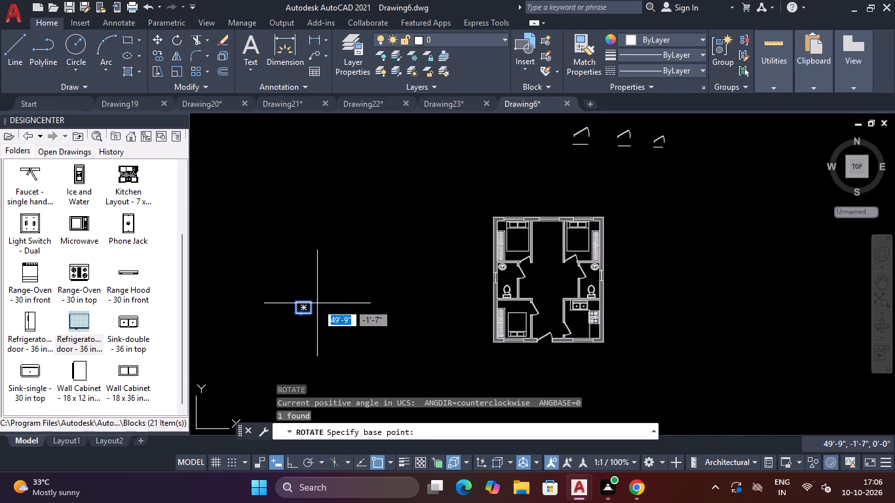
pyautogui.click(311, 303)
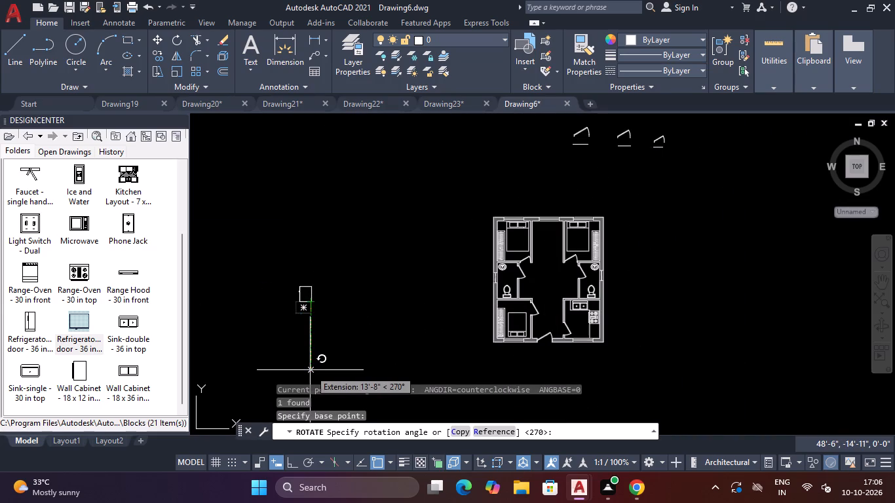
pyautogui.click(310, 370)
# Move the rotated refrigerator into the kitchen's lower-right corner, directly below the range-oven and against the right wall.
pyautogui.click(335, 282)
pyautogui.click(285, 325)
pyautogui.write('M')
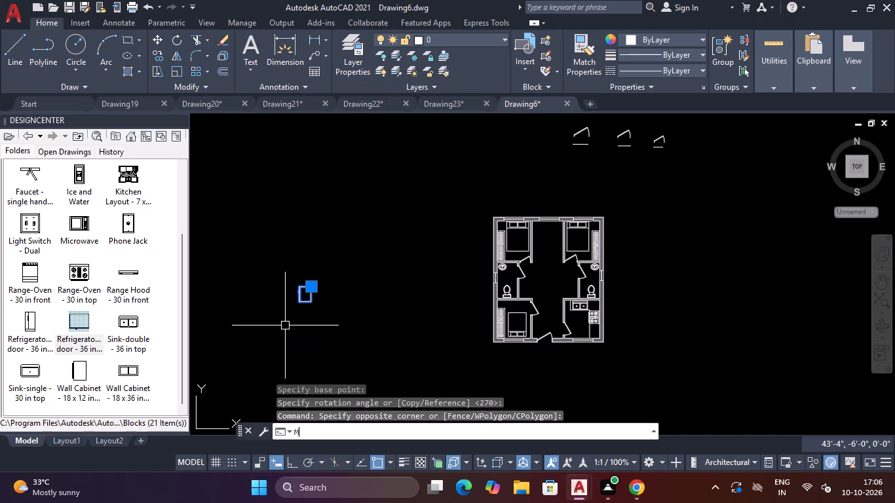
pyautogui.press('space')
pyautogui.scroll(3, 303, 299)
pyautogui.click(304, 280)
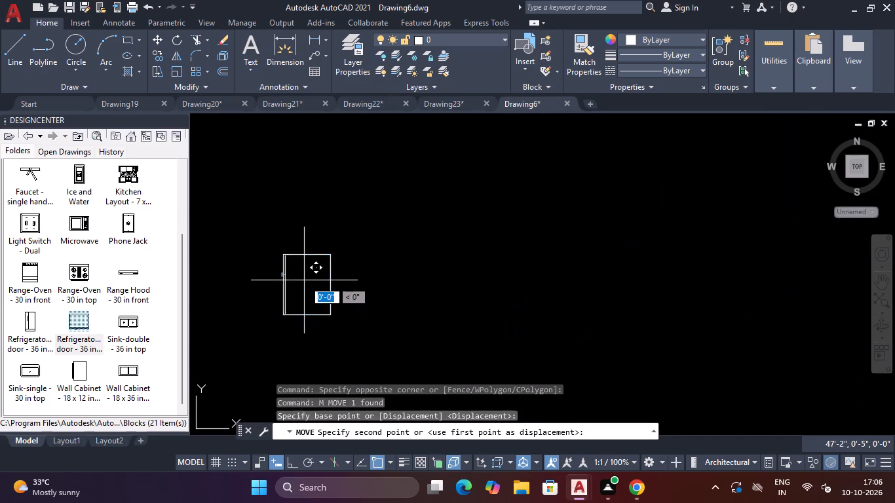
pyautogui.scroll(-2, 329, 305)
pyautogui.scroll(-2, 567, 339)
pyautogui.scroll(3, 638, 346)
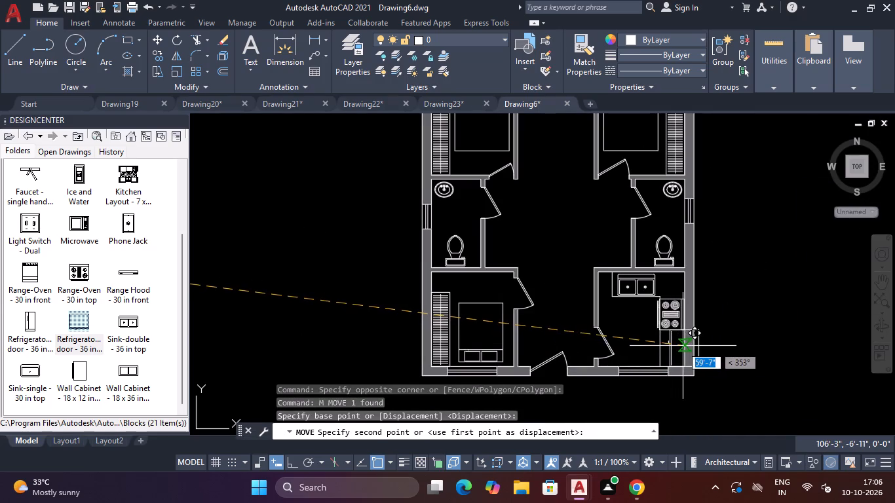
pyautogui.scroll(3, 678, 346)
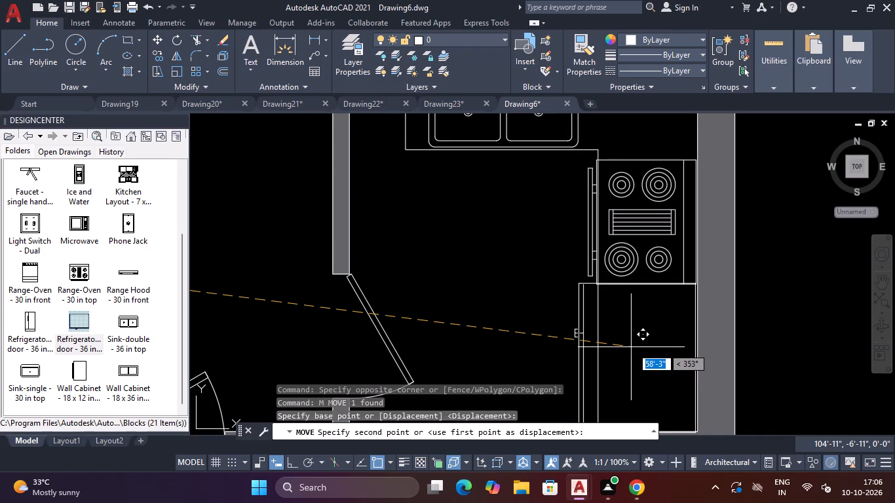
pyautogui.click(632, 347)
pyautogui.press('Escape')
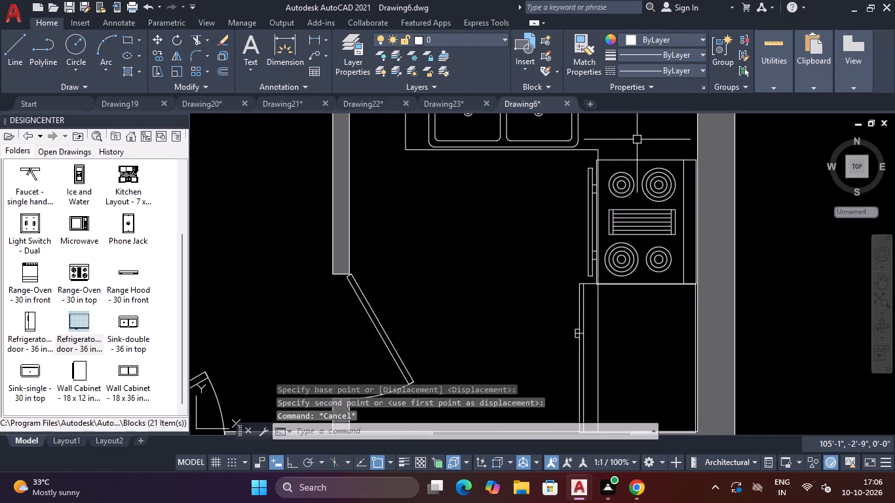
# Move the range-oven slightly up along the right wall to leave a gap above the refrigerator.
pyautogui.moveTo(637, 140); pyautogui.dragTo(634, 150)
pyautogui.click(626, 179)
pyautogui.write('M')
pyautogui.press('space')
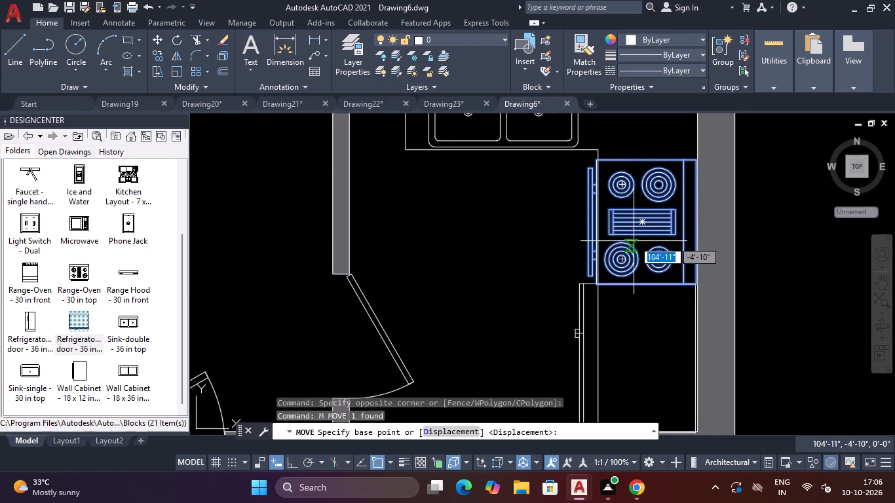
pyautogui.click(645, 221)
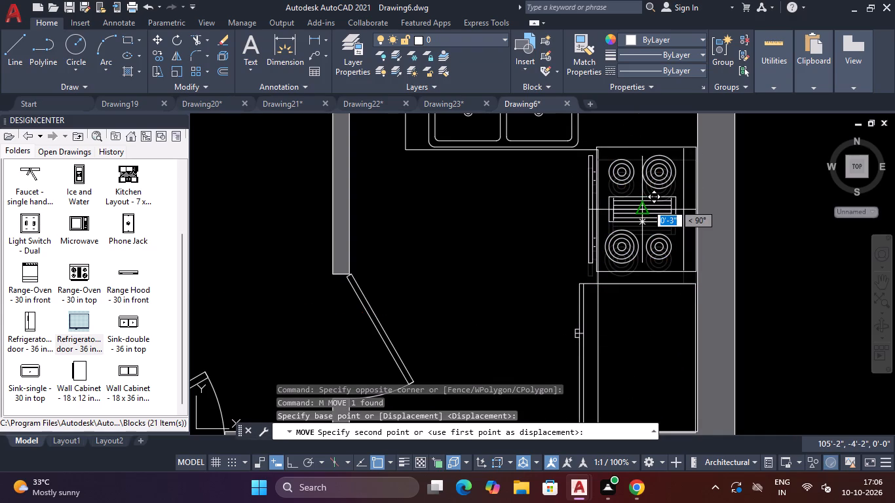
pyautogui.click(647, 204)
# Move the refrigerator up about 2" toward the range-oven, leaving a small gap between them.
pyautogui.scroll(-1, 635, 274)
pyautogui.scroll(2, 634, 281)
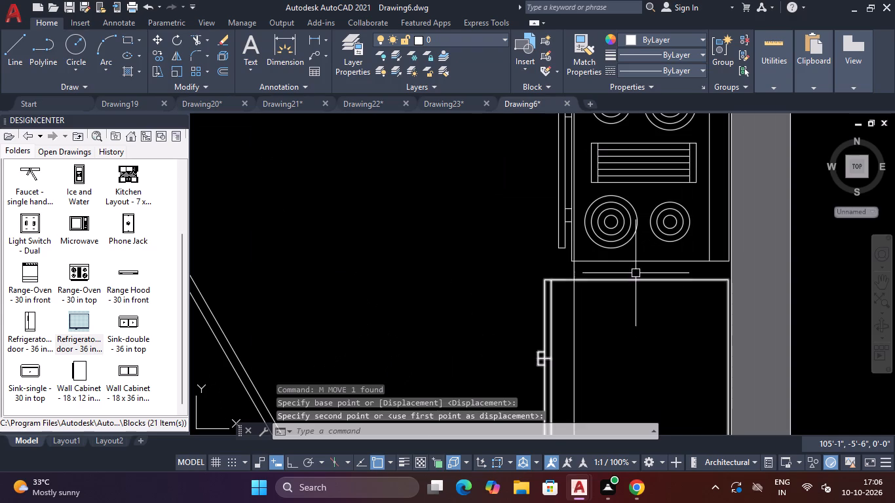
pyautogui.click(636, 273)
pyautogui.click(634, 286)
pyautogui.press('m')
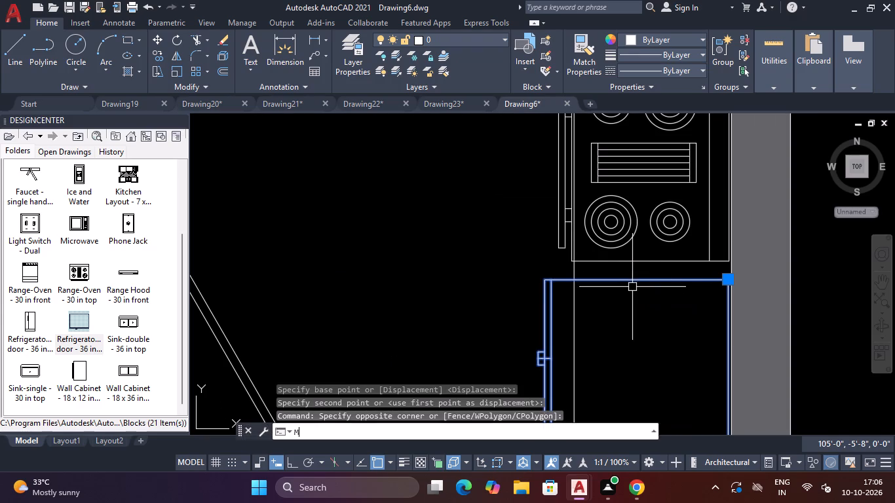
pyautogui.press('space')
pyautogui.click(647, 362)
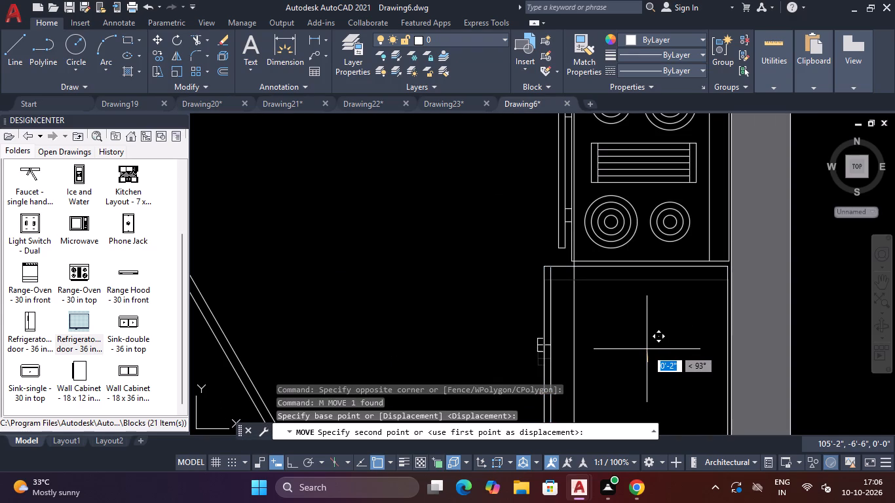
pyautogui.click(645, 349)
pyautogui.scroll(-2, 645, 349)
pyautogui.press('Escape')
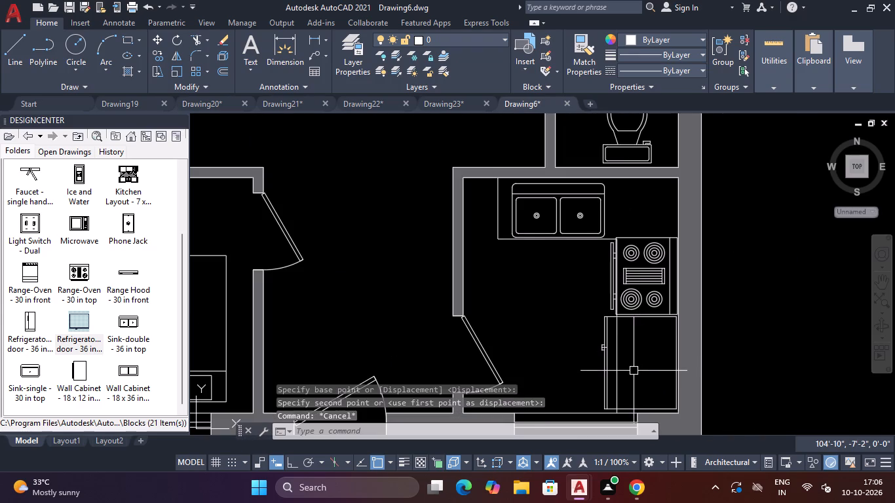
# Trim away the counter's vertical edge line where it runs through the refrigerator and between the refrigerator and the bottom wall.
pyautogui.write('TR')
pyautogui.press('space')
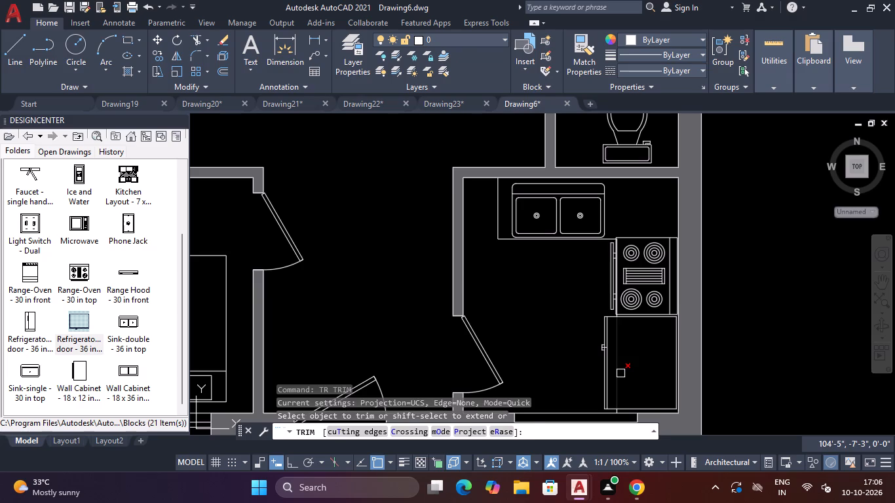
pyautogui.click(619, 373)
pyautogui.scroll(7, 609, 420)
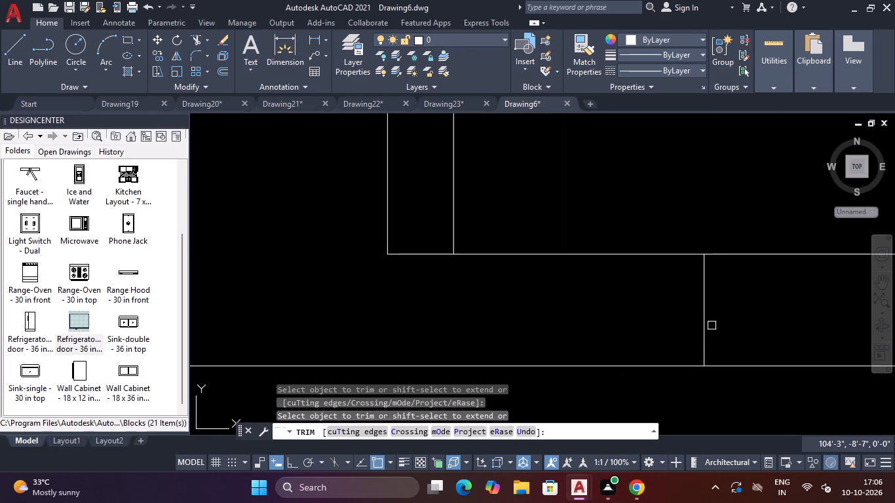
pyautogui.moveTo(729, 314); pyautogui.dragTo(722, 314)
pyautogui.click(686, 314)
pyautogui.scroll(-4, 684, 314)
pyautogui.scroll(-3, 701, 261)
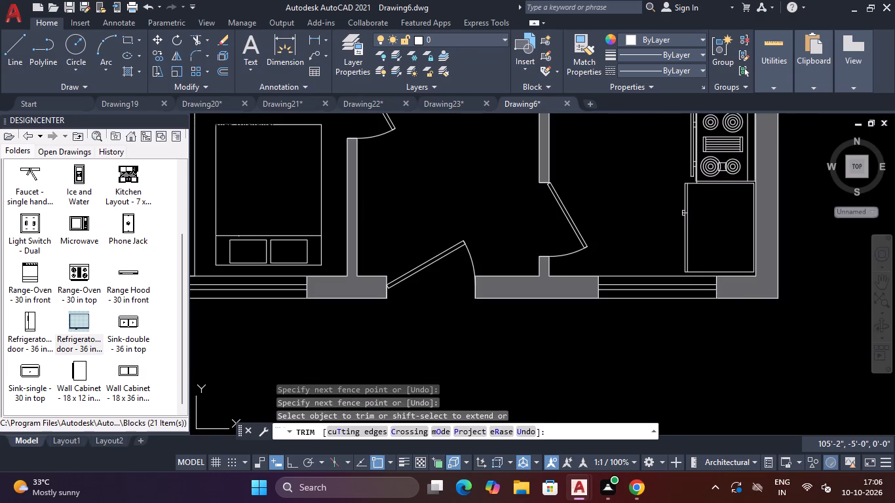
pyautogui.scroll(4, 693, 168)
pyautogui.scroll(-3, 642, 197)
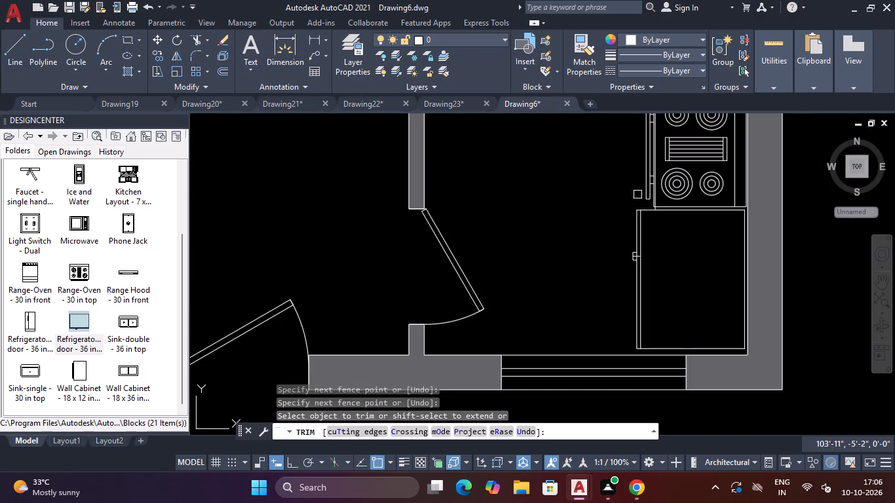
pyautogui.scroll(-3, 525, 153)
pyautogui.press('Escape')
pyautogui.scroll(-2, 442, 202)
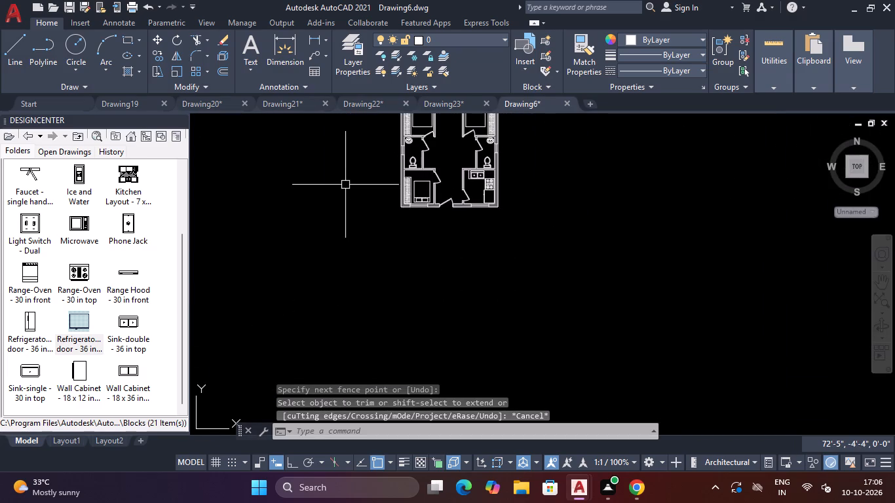
# Scale the double kitchen sink down to roughly three-quarters of its size from its lower-left corner.
pyautogui.scroll(1, 345, 185)
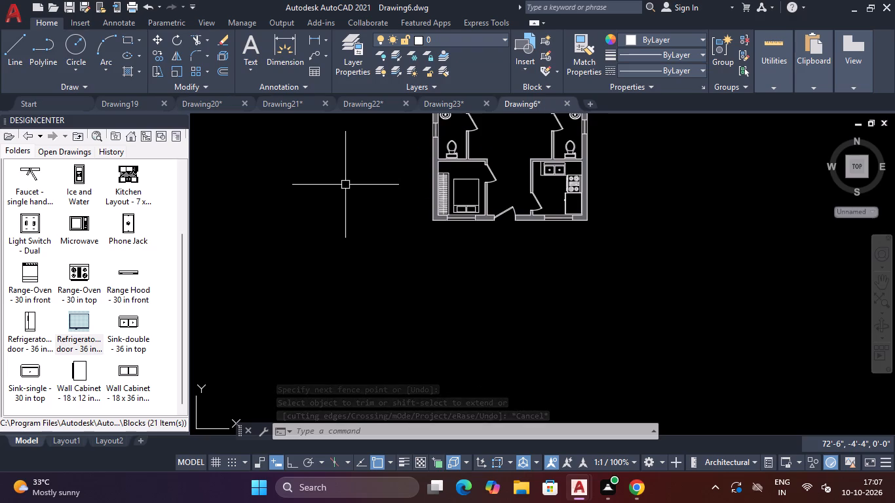
pyautogui.scroll(3, 586, 164)
pyautogui.click(500, 171)
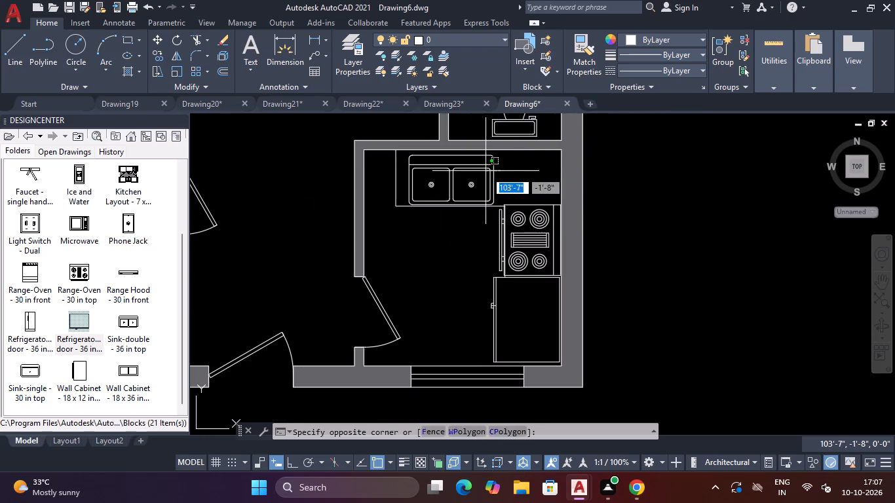
pyautogui.click(486, 171)
pyautogui.write('SC')
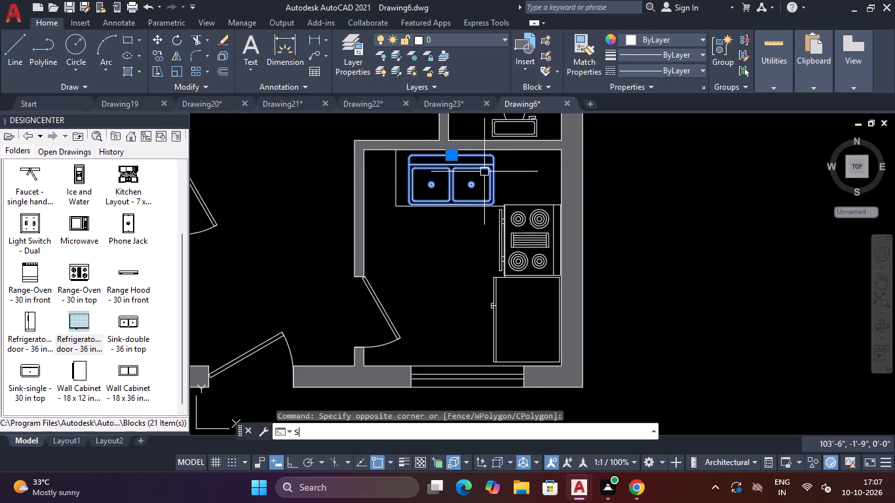
pyautogui.press('space')
pyautogui.scroll(2, 479, 177)
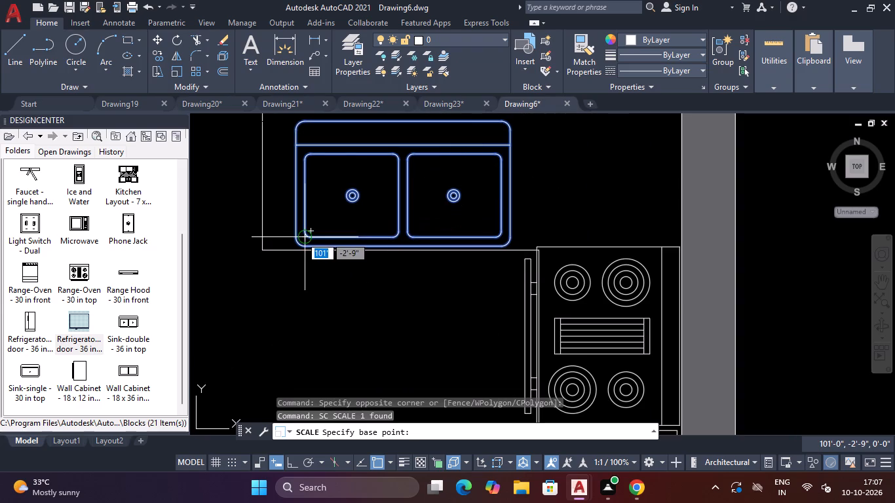
pyautogui.click(297, 242)
pyautogui.click(370, 211)
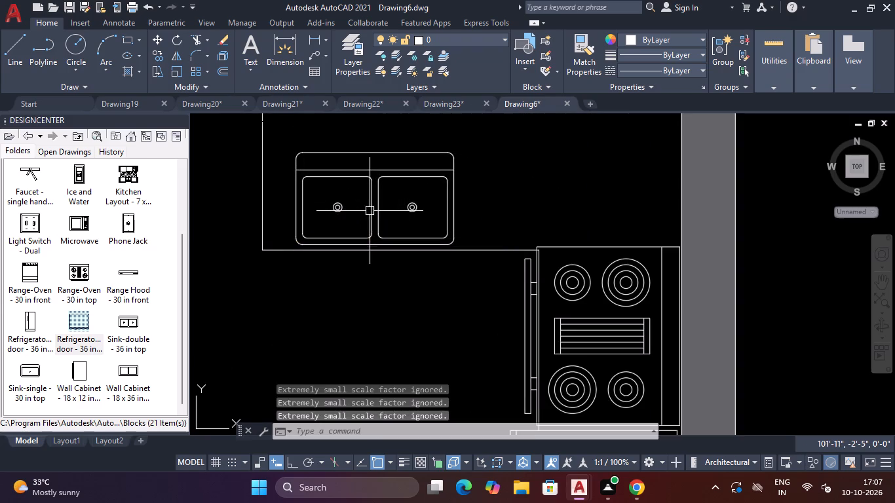
# Move the reduced sink straight up about 4" to center it in the depth of the upper counter.
pyautogui.moveTo(476, 162); pyautogui.dragTo(465, 172)
pyautogui.click(451, 182)
pyautogui.press('m')
pyautogui.press('space')
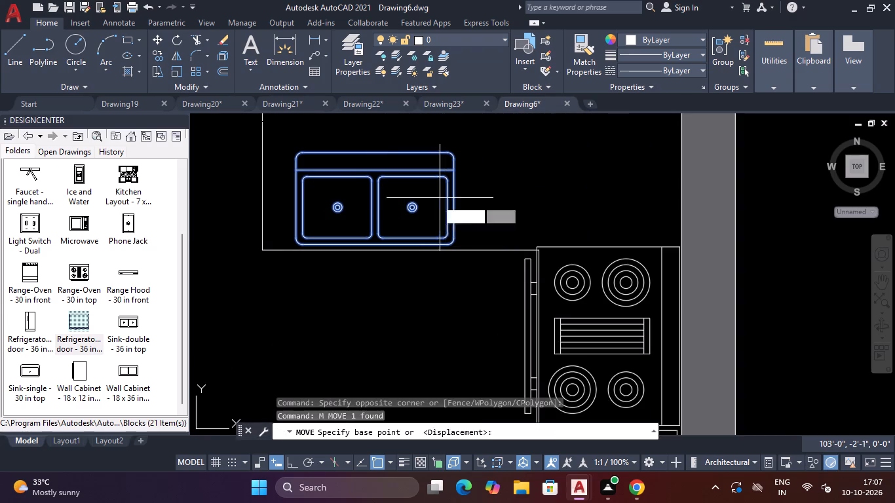
pyautogui.click(375, 209)
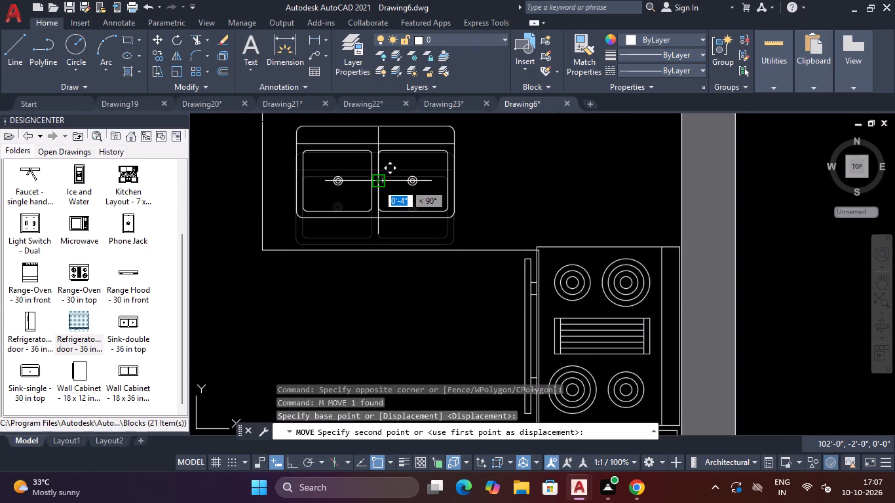
pyautogui.click(377, 180)
pyautogui.scroll(-2, 384, 179)
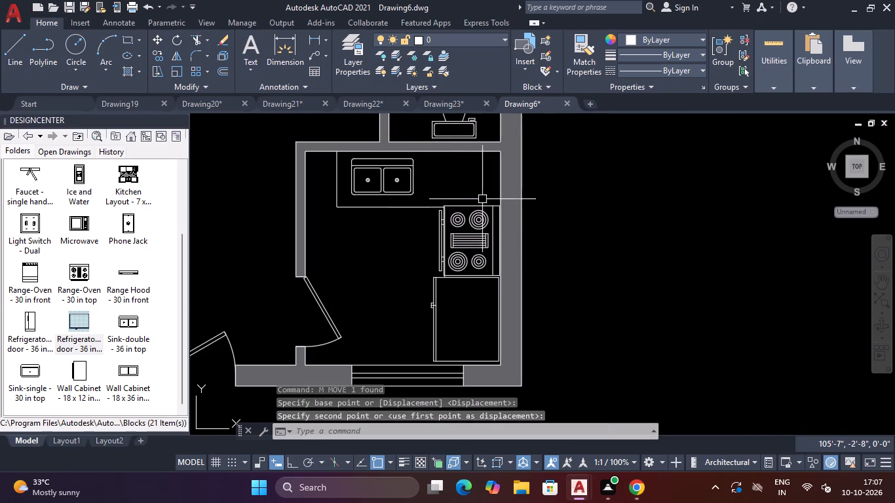
# Scale the range-oven down to roughly two-thirds of its size from its upper-left corner.
pyautogui.click(482, 198)
pyautogui.click(472, 228)
pyautogui.write('SC')
pyautogui.press('space')
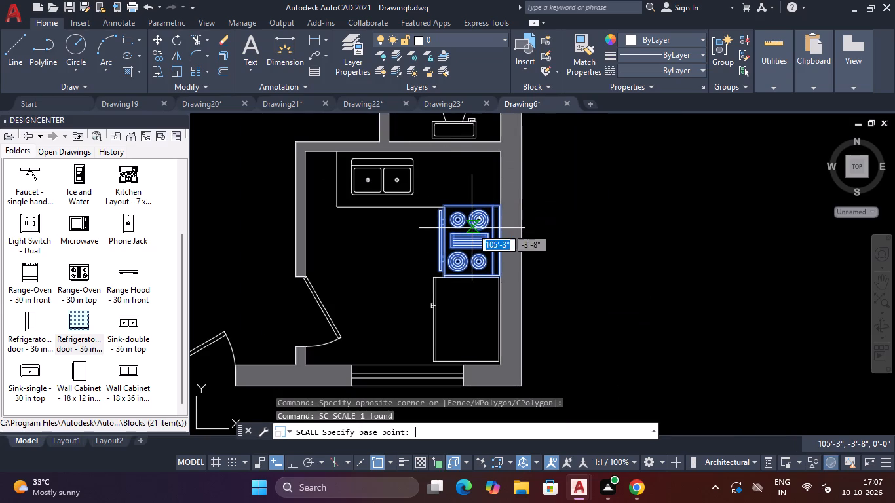
pyautogui.click(445, 208)
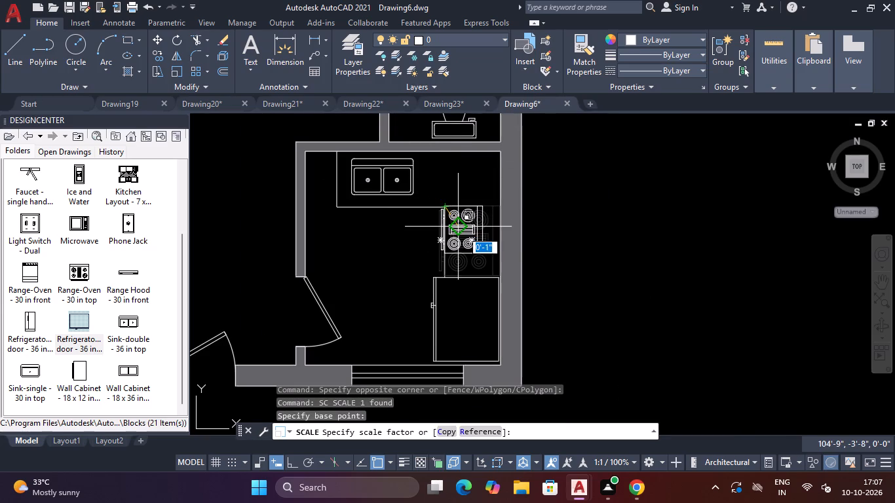
pyautogui.click(463, 232)
# Move the reduced range-oven right and slightly down so it sits within the counter strip along the right wall.
pyautogui.click(486, 204)
pyautogui.click(472, 222)
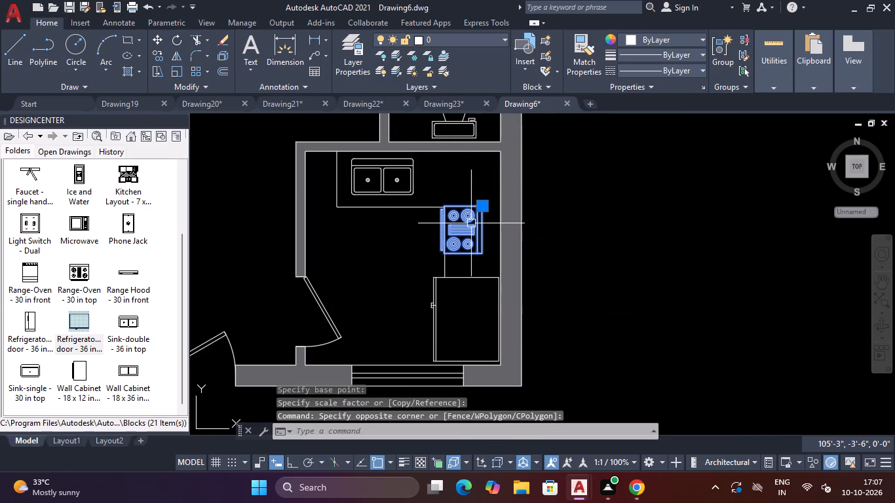
pyautogui.write('M')
pyautogui.press('space')
pyautogui.click(459, 227)
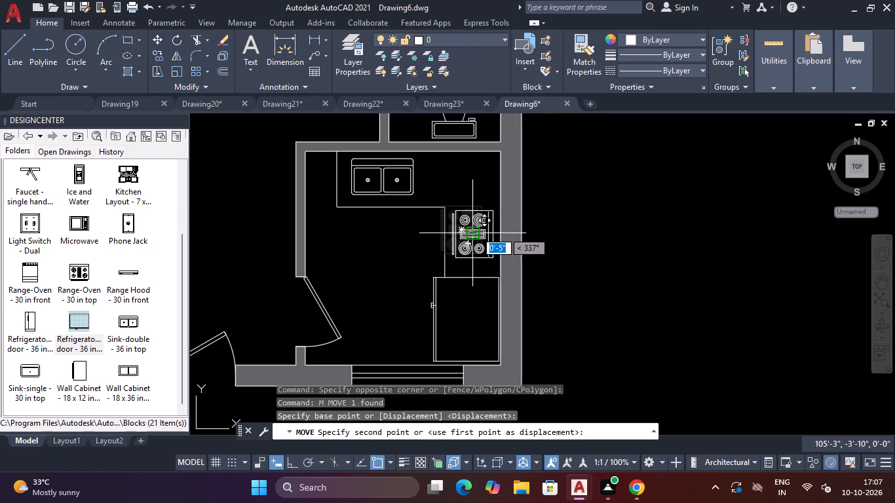
pyautogui.click(476, 231)
# Scale the refrigerator down to roughly 90% of its size from its upper-left corner.
pyautogui.click(437, 278)
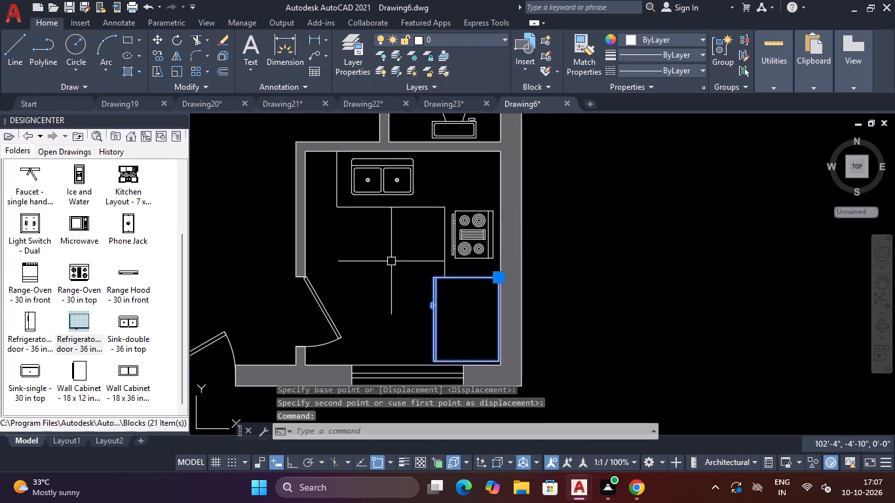
pyautogui.write('SC')
pyautogui.press('space')
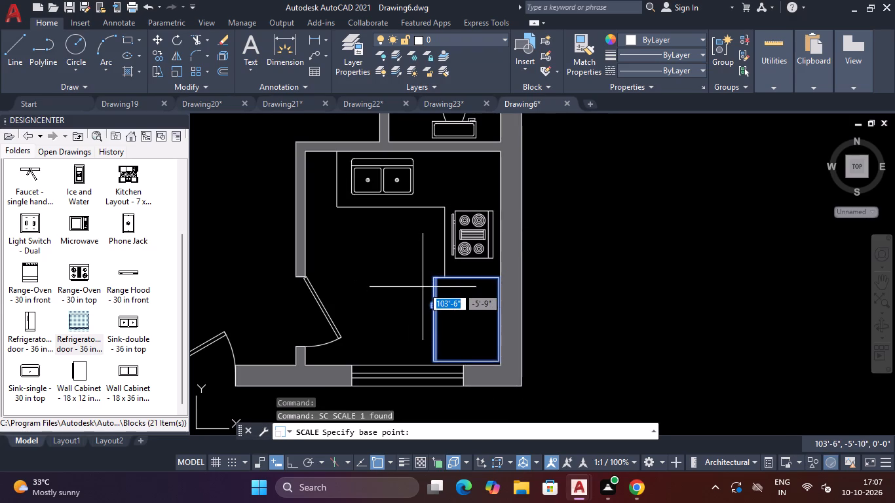
pyautogui.click(434, 278)
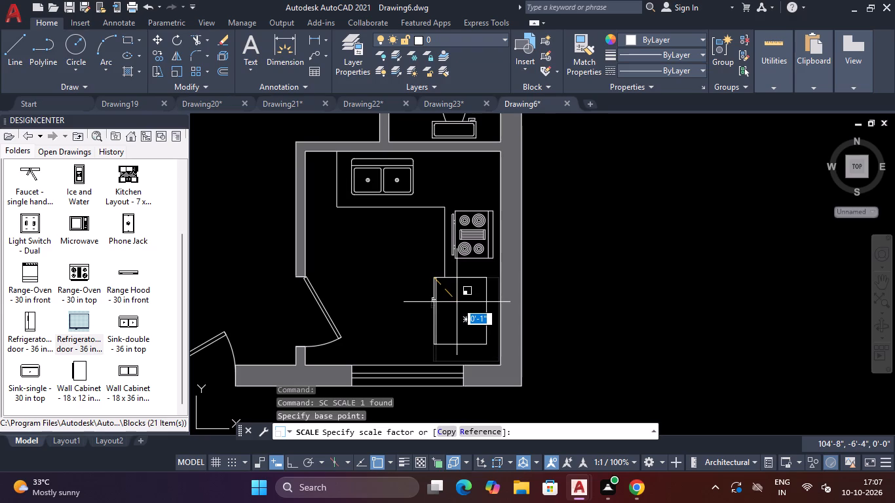
pyautogui.click(459, 306)
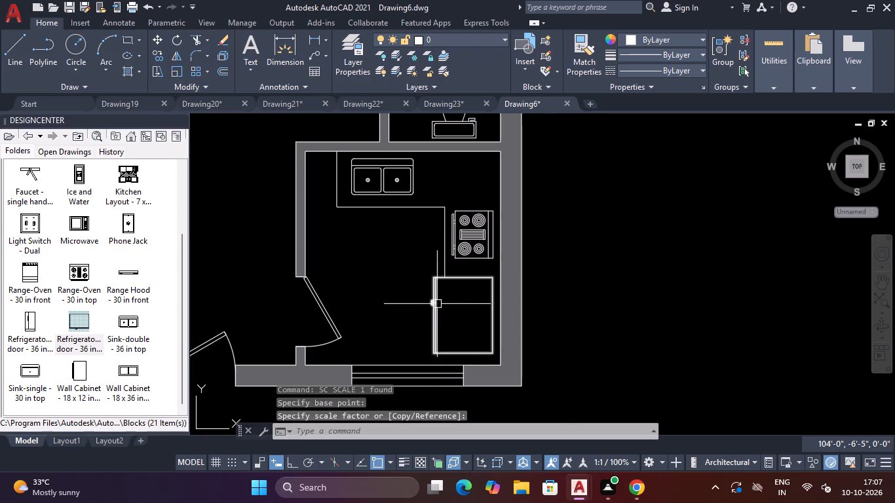
# Move the reduced refrigerator about 4" down and slightly right, into the kitchen's lower-right corner and clear of the counter end.
pyautogui.scroll(2, 437, 303)
pyautogui.moveTo(436, 213); pyautogui.dragTo(436, 223)
pyautogui.click(436, 238)
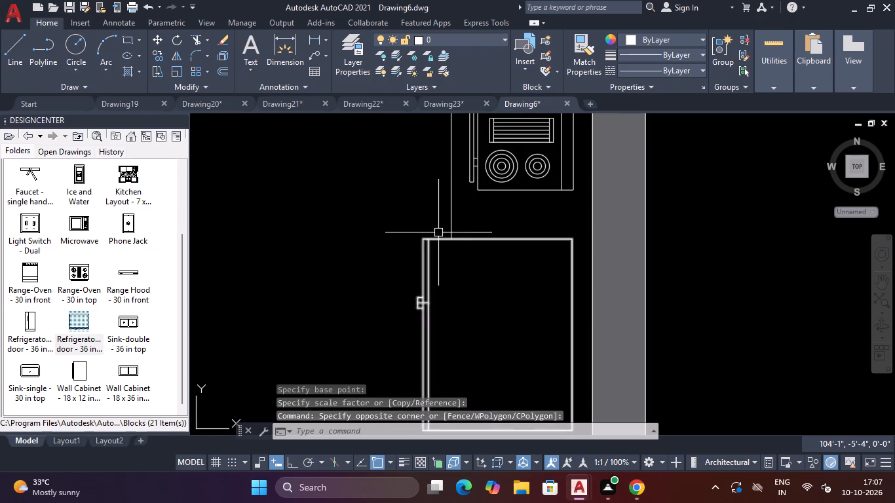
pyautogui.click(437, 238)
pyautogui.write('M')
pyautogui.press('space')
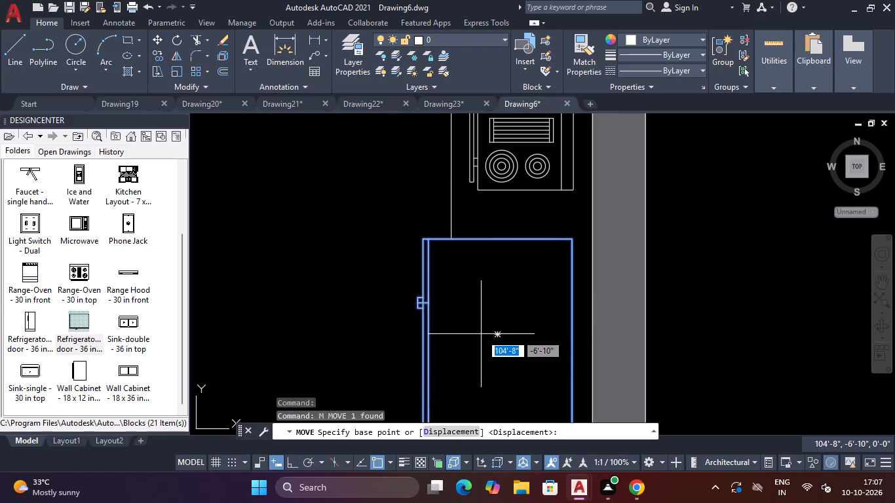
pyautogui.click(499, 336)
pyautogui.scroll(-2, 500, 336)
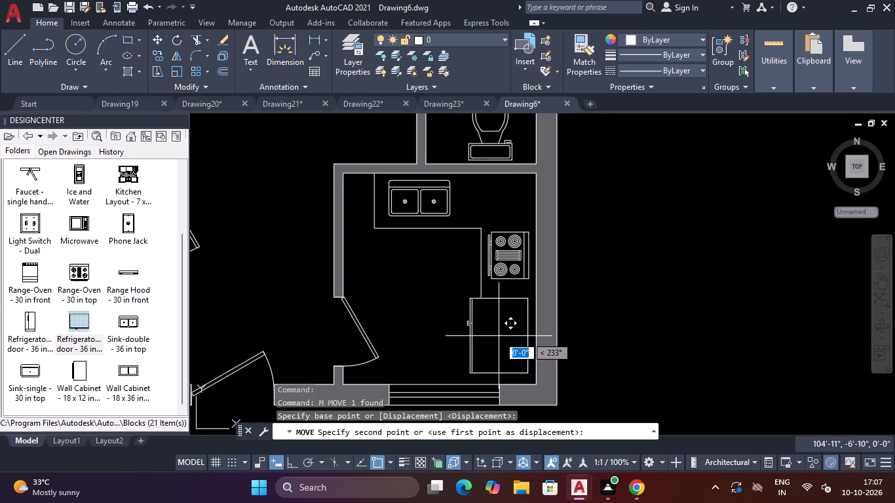
pyautogui.scroll(1, 501, 343)
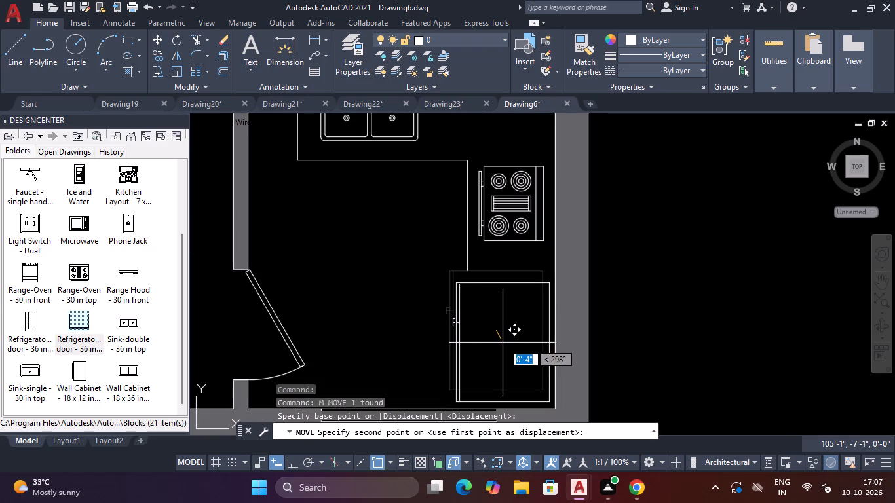
pyautogui.click(503, 343)
pyautogui.press('Escape')
# Draw a horizontal line from the counter edge's lower end to the right wall, closing the counter above the refrigerator.
pyautogui.write('L')
pyautogui.press('space')
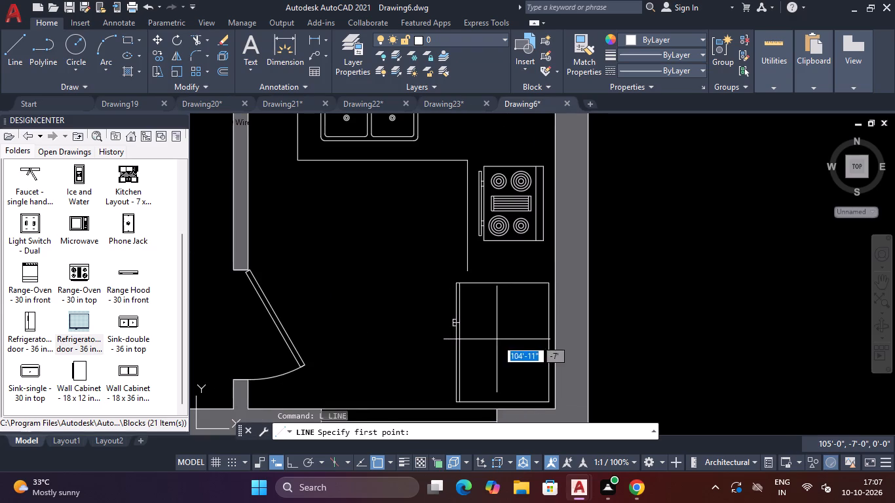
pyautogui.click(467, 269)
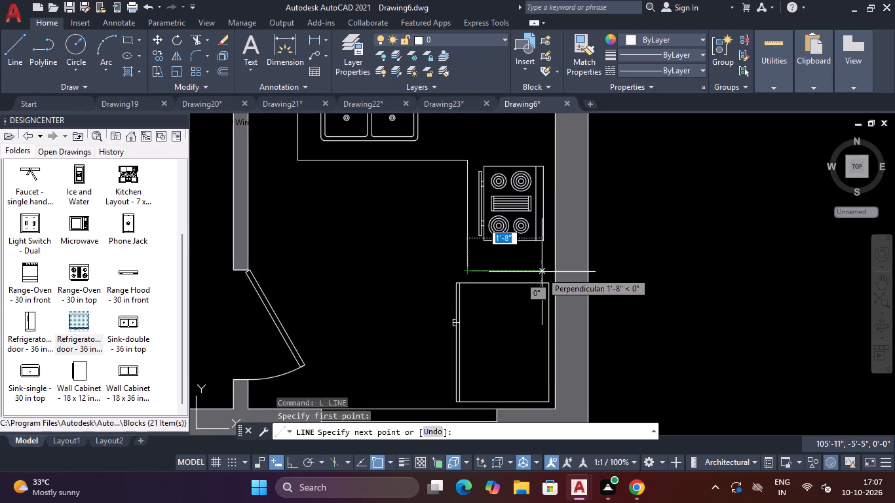
pyautogui.click(556, 272)
pyautogui.press('Escape')
pyautogui.scroll(-2, 431, 265)
pyautogui.scroll(1, 429, 265)
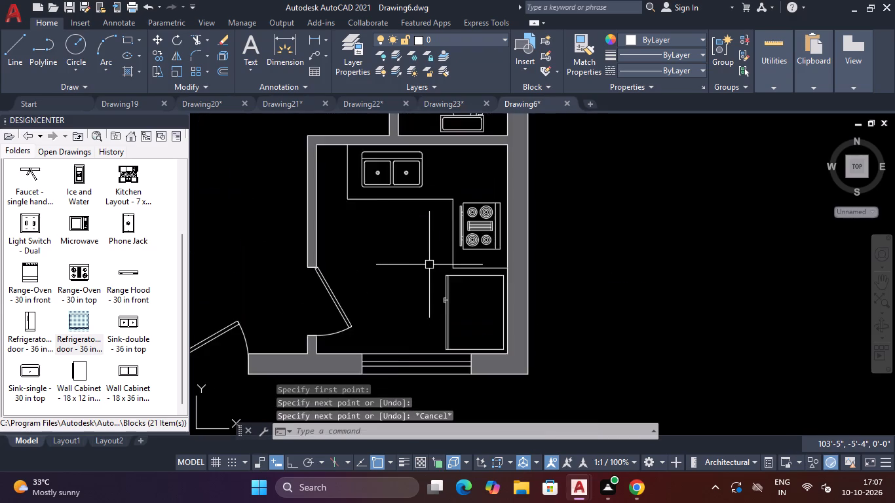
# With Ortho on, start an L-shaped sofa frame outside the plan, east of the kitchen, drawing lines 6" left, 2' up and 6" up.
pyautogui.scroll(-2, 429, 265)
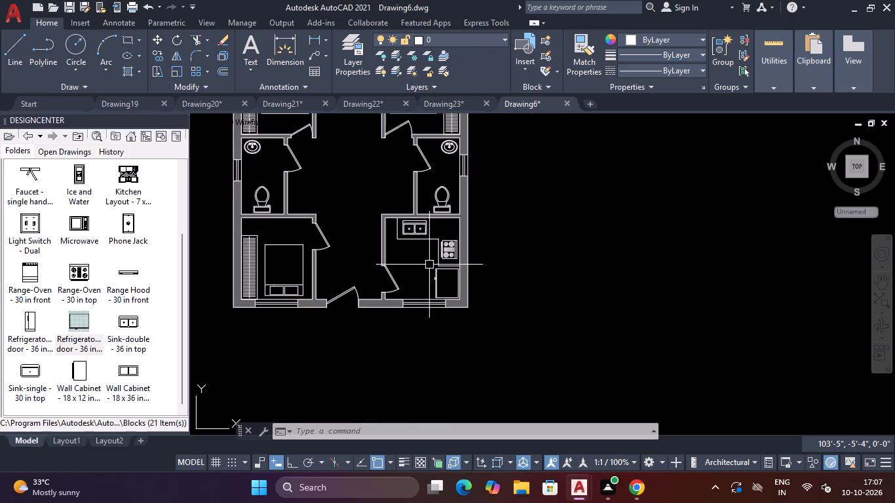
pyautogui.scroll(-3, 311, 145)
pyautogui.scroll(3, 318, 122)
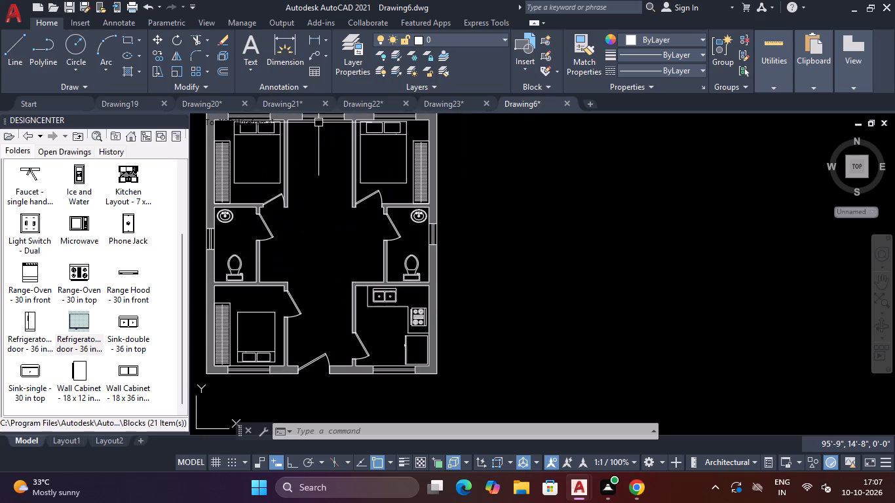
pyautogui.scroll(-2, 318, 122)
pyautogui.scroll(1, 318, 122)
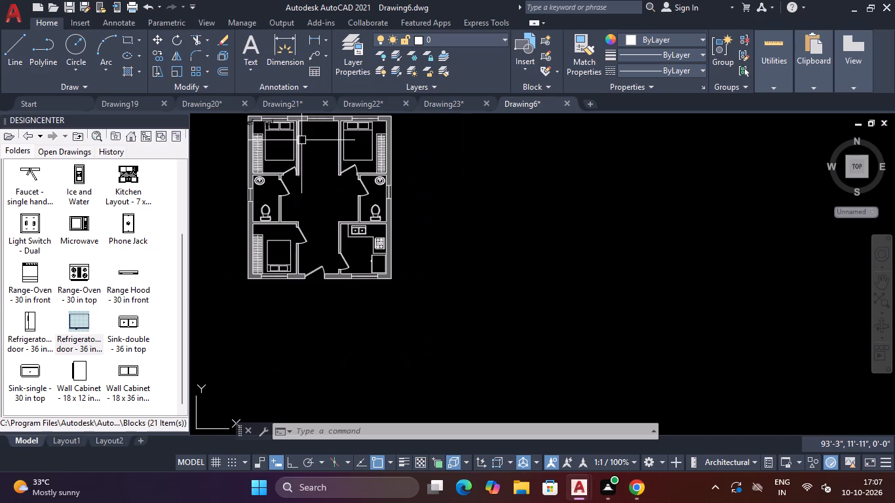
pyautogui.scroll(1, 316, 130)
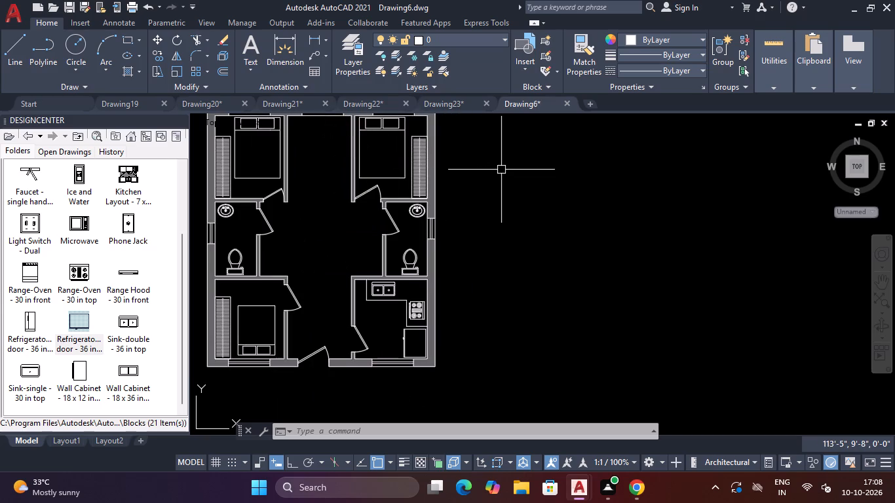
pyautogui.write('L')
pyautogui.press('space')
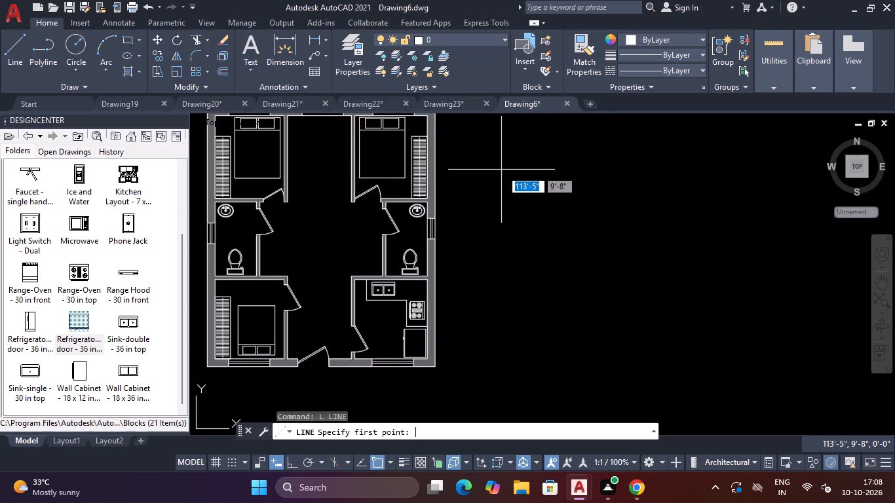
pyautogui.click(519, 283)
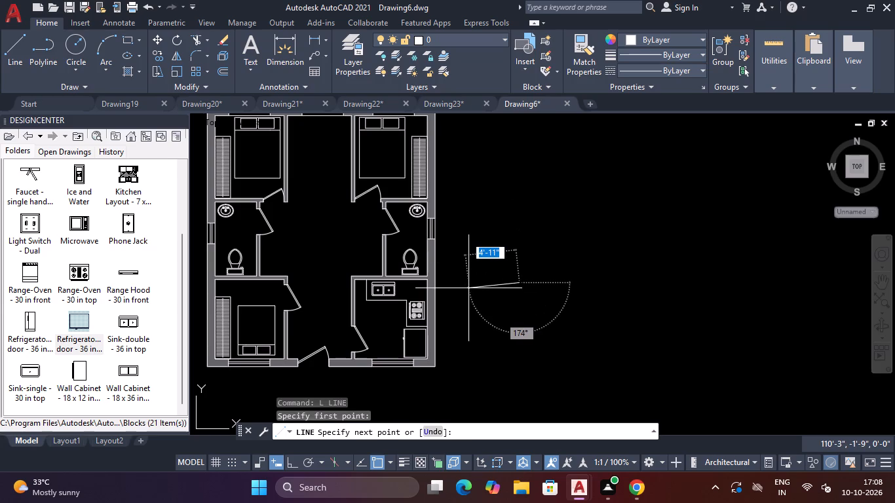
pyautogui.press('F8')
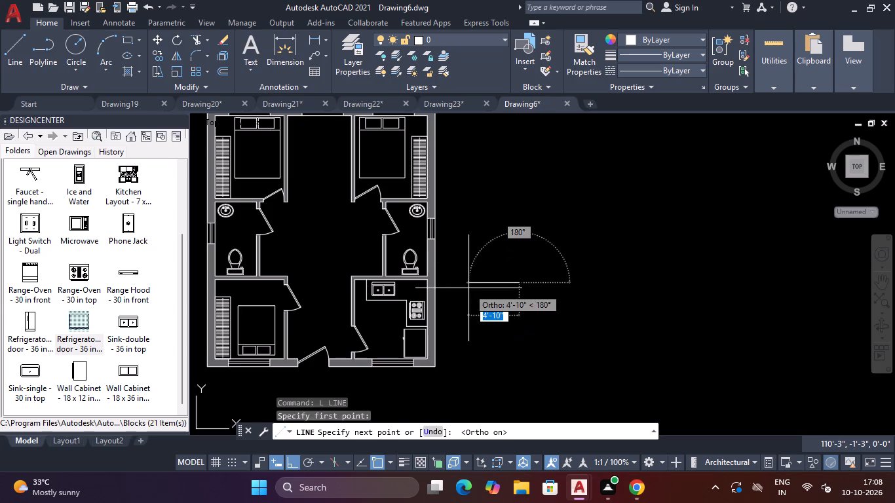
pyautogui.write("2'")
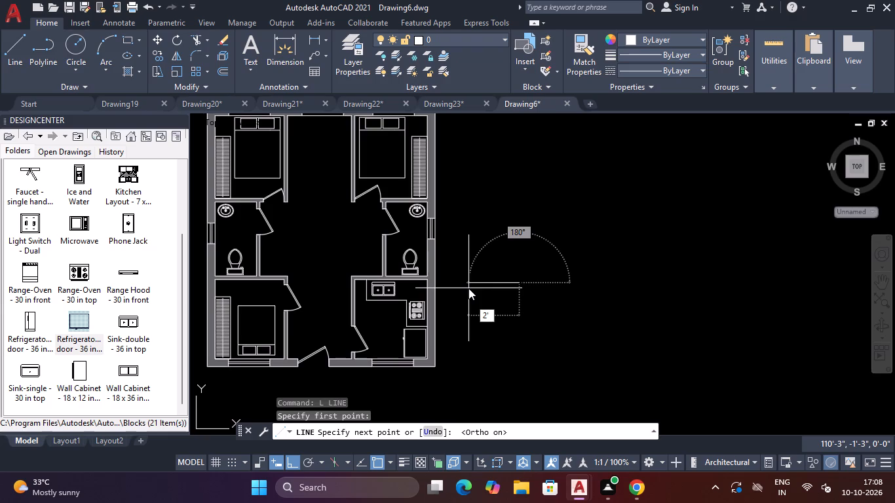
pyautogui.press('BackSpace')
pyautogui.press('BackSpace')
pyautogui.press('BackSpace')
pyautogui.write('6"')
pyautogui.press('Return')
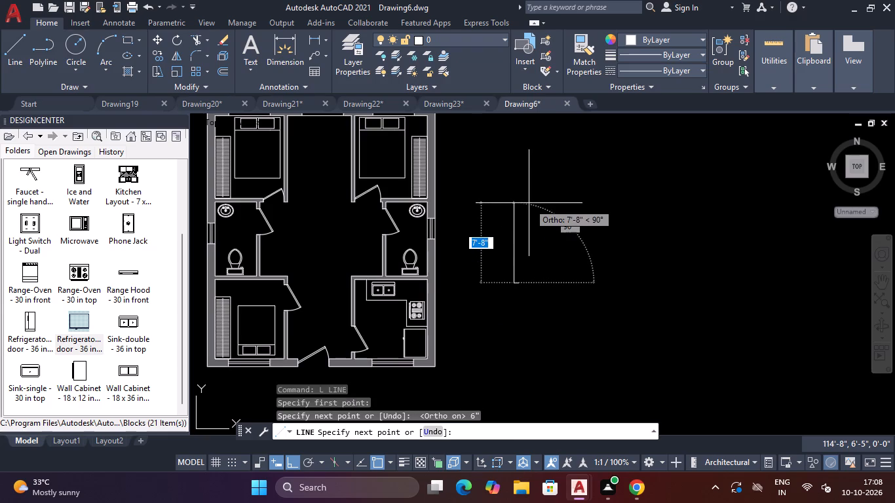
pyautogui.write("2'")
pyautogui.press('Return')
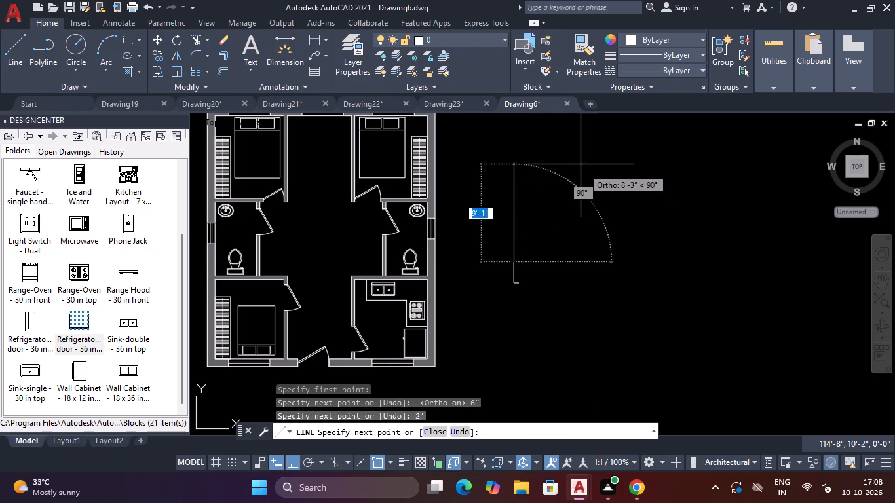
pyautogui.press('6')
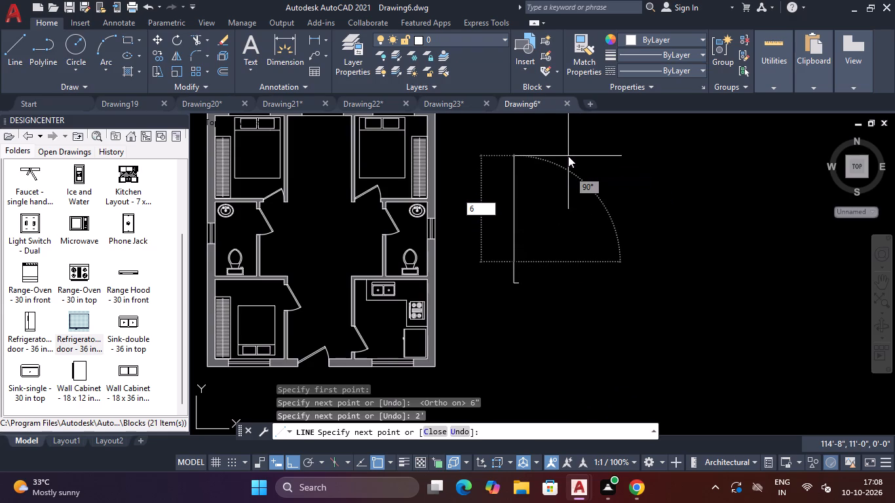
pyautogui.hotkey('shift', '"')
pyautogui.press('Return')
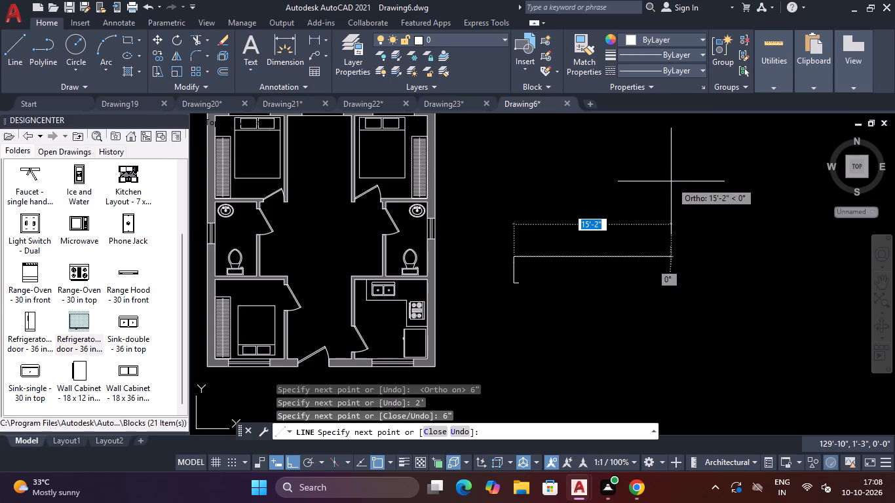
# Continue the frame's outer edge with segments 6' and 6" to the right, followed by 7' and 6" downward.
pyautogui.write("6'")
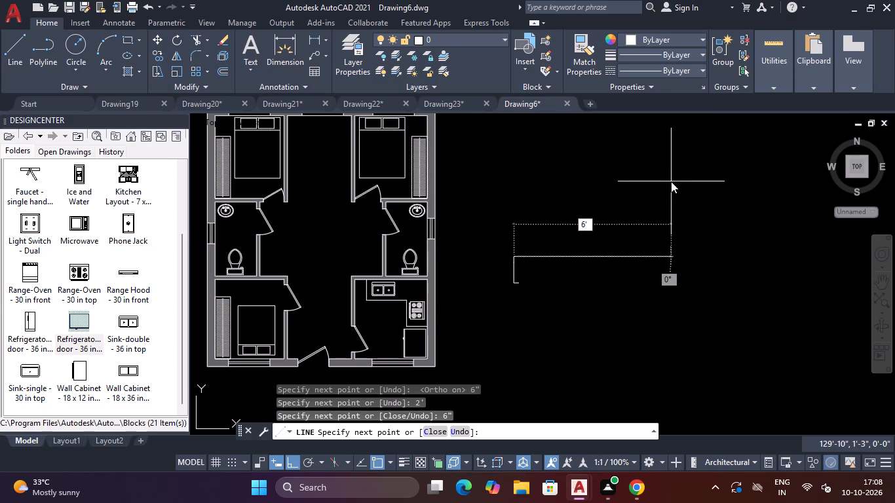
pyautogui.press('Return')
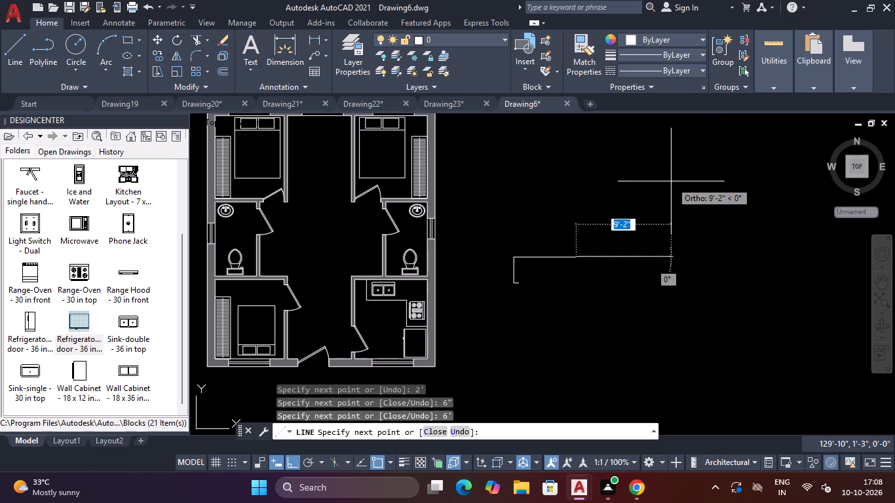
pyautogui.write('6"')
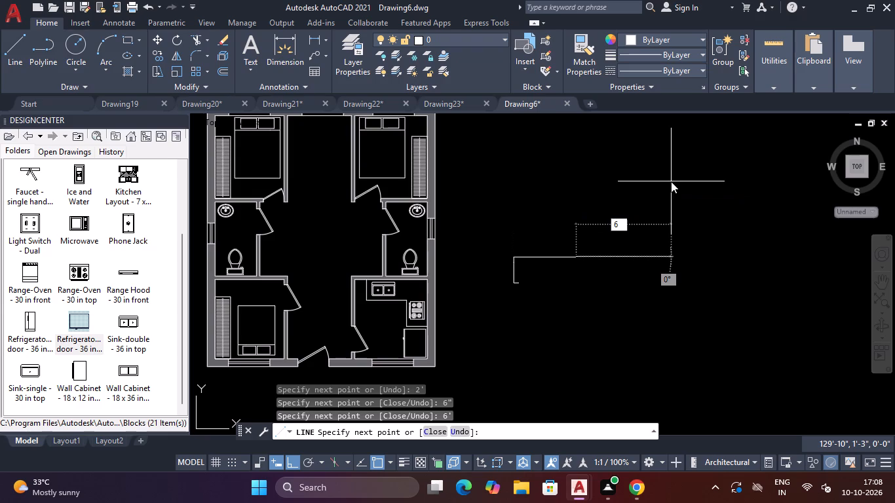
pyautogui.press('Return')
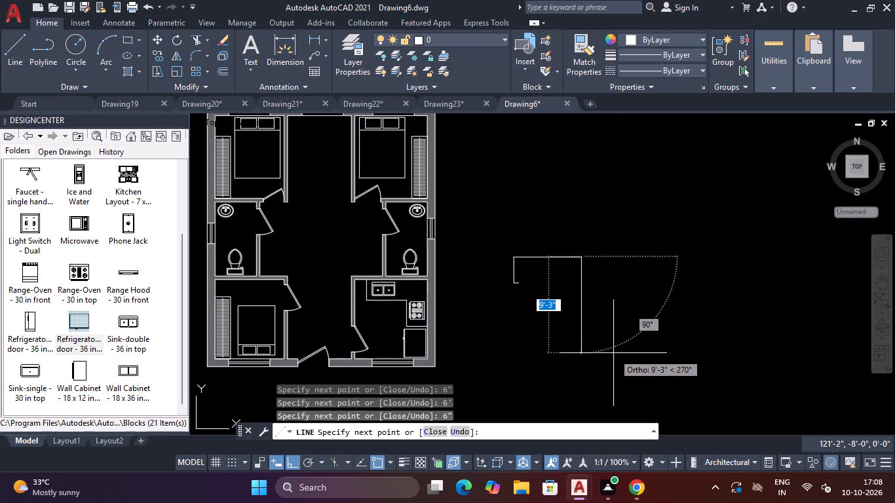
pyautogui.write("7'")
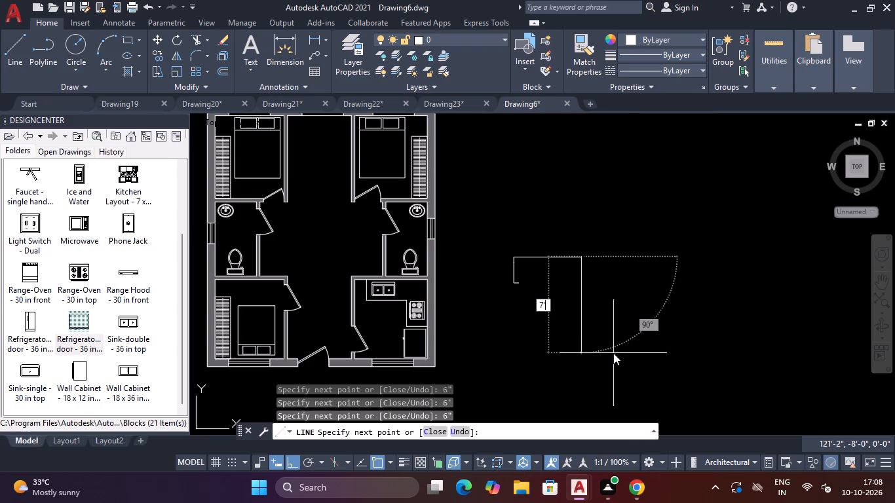
pyautogui.press('Return')
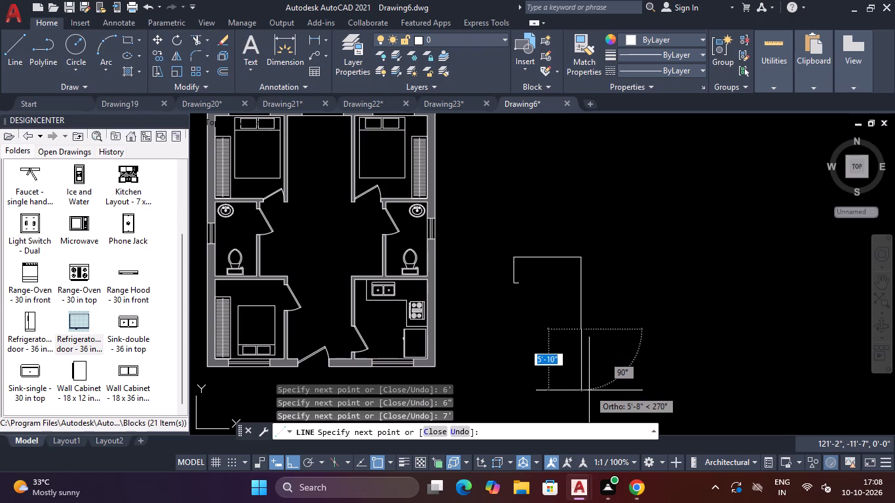
pyautogui.press('6')
pyautogui.hotkey('shift', '"')
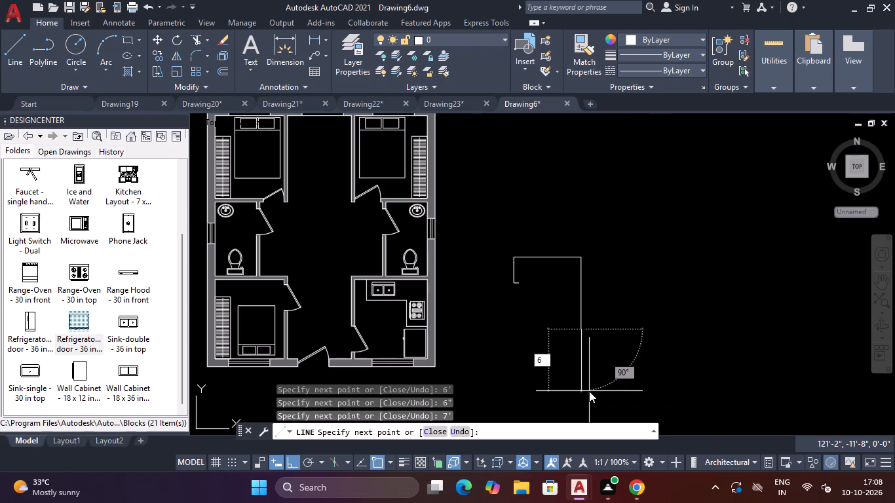
pyautogui.press('Return')
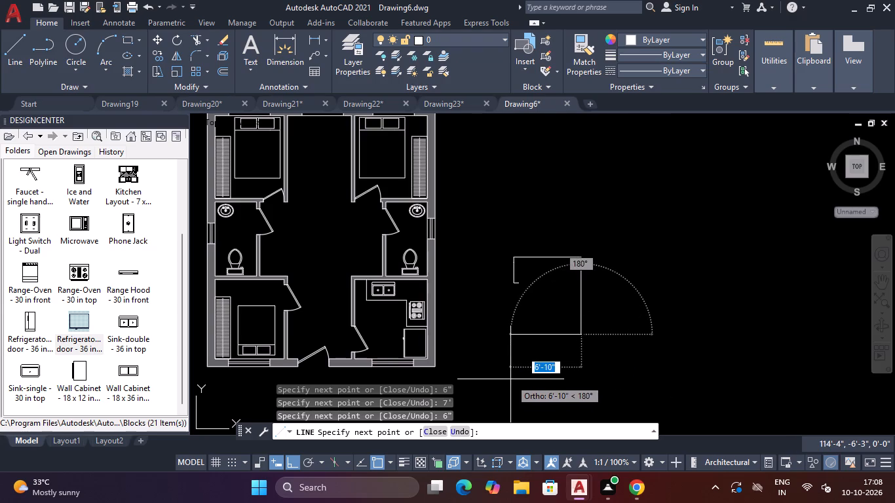
# Complete the frame's inner edge with lines 6" left, 7' up and 5'6" left, closing down to the starting point.
pyautogui.write('6"')
pyautogui.press('Return')
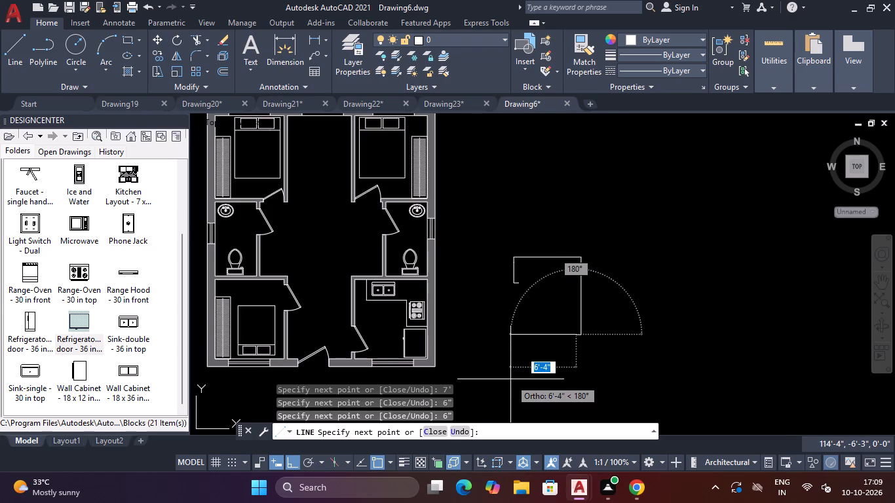
pyautogui.scroll(3, 567, 261)
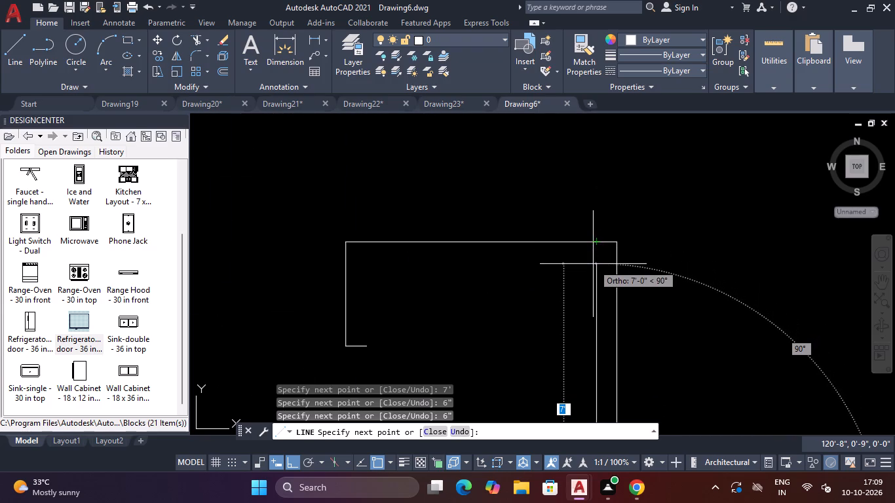
pyautogui.write("7'")
pyautogui.press('Return')
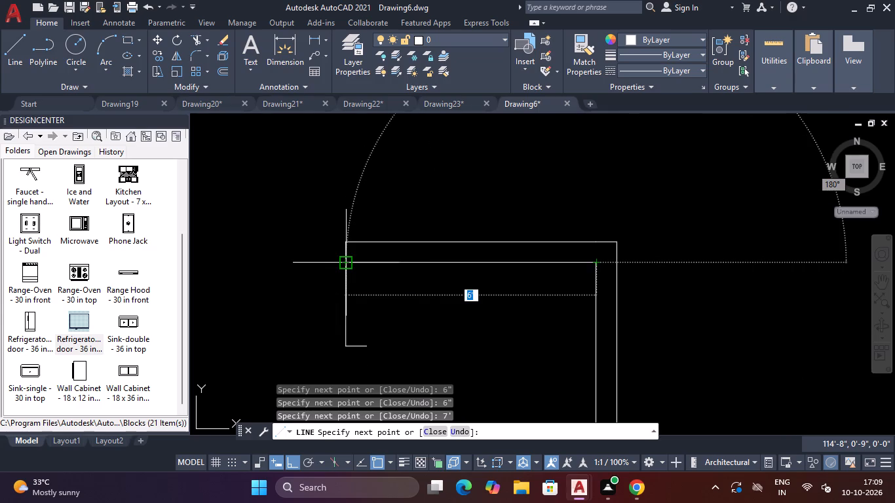
pyautogui.write("5'6")
pyautogui.hotkey('shift', '"')
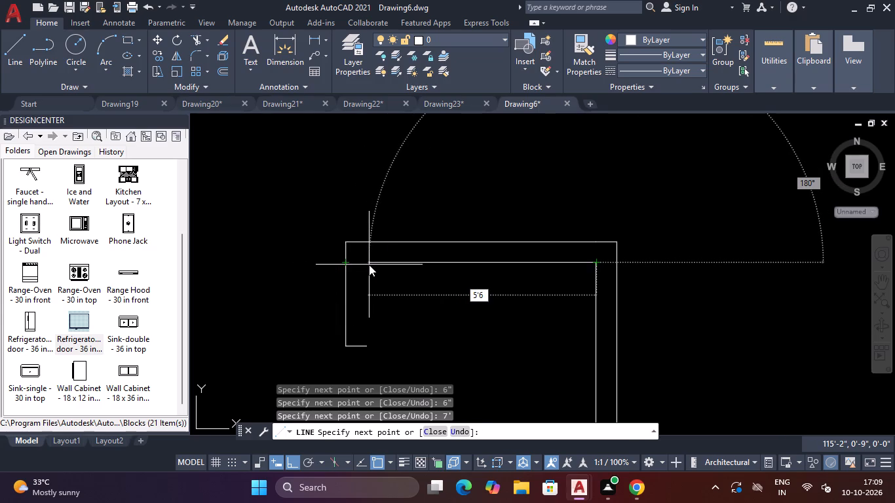
pyautogui.press('Return')
pyautogui.click(363, 350)
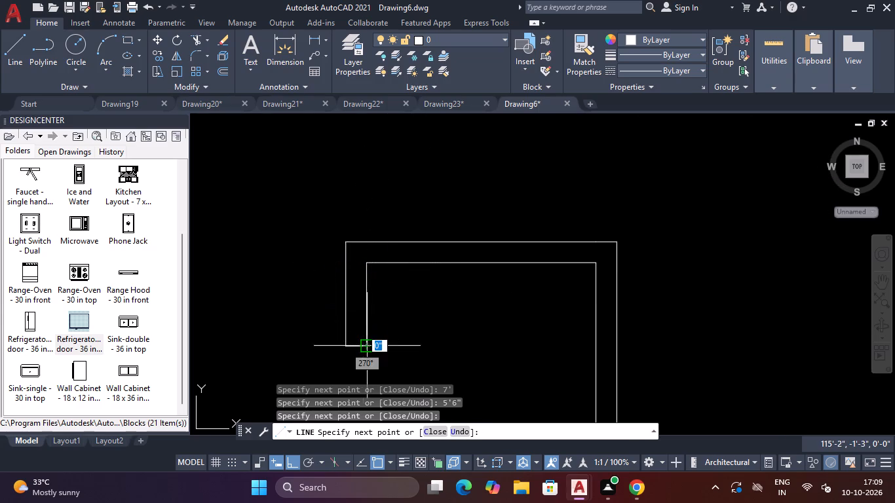
pyautogui.scroll(-3, 395, 335)
pyautogui.press('Escape')
pyautogui.scroll(-2, 413, 339)
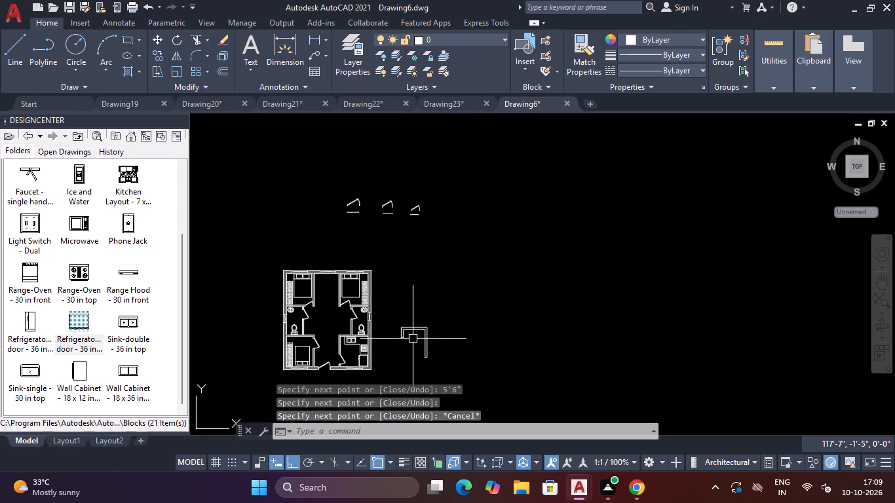
pyautogui.scroll(4, 413, 339)
pyautogui.press('Escape')
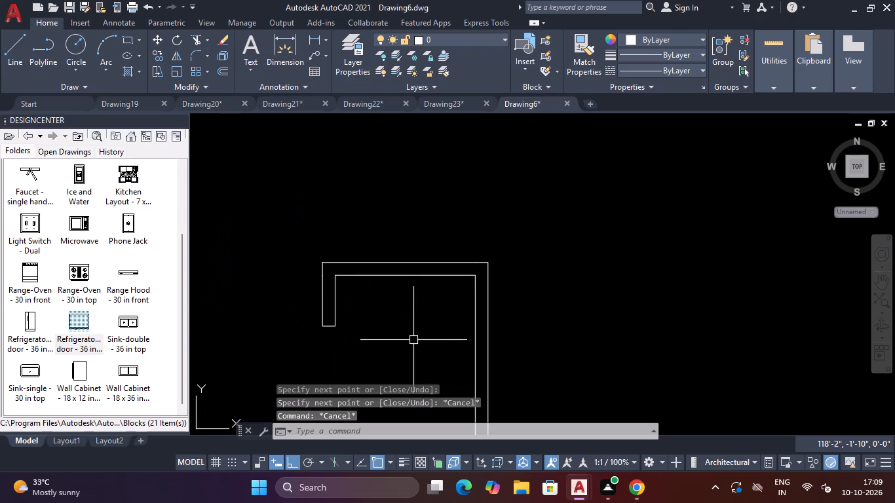
pyautogui.press('Escape')
pyautogui.press('Escape')
pyautogui.press('Escape')
# Draw a seat rectangle about 3'-10" by 2' from the frame's inner upper-left corner, level with the short arm's end.
pyautogui.write('REC')
pyautogui.press('space')
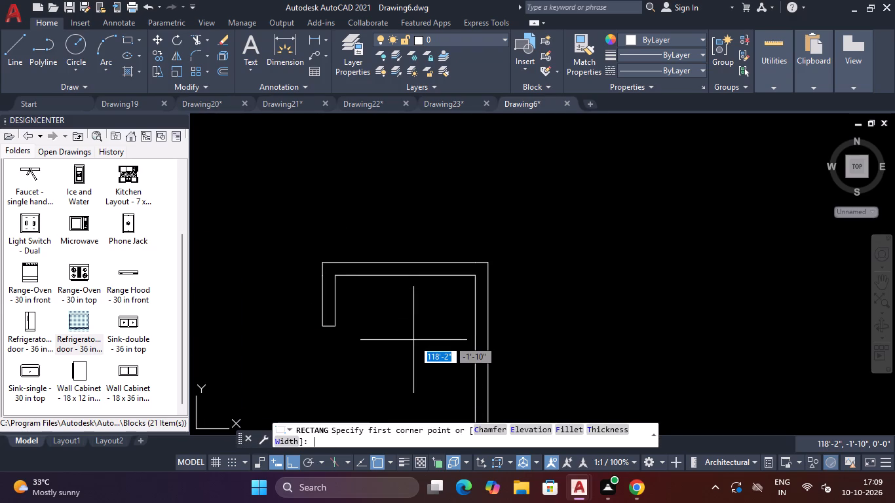
pyautogui.click(337, 276)
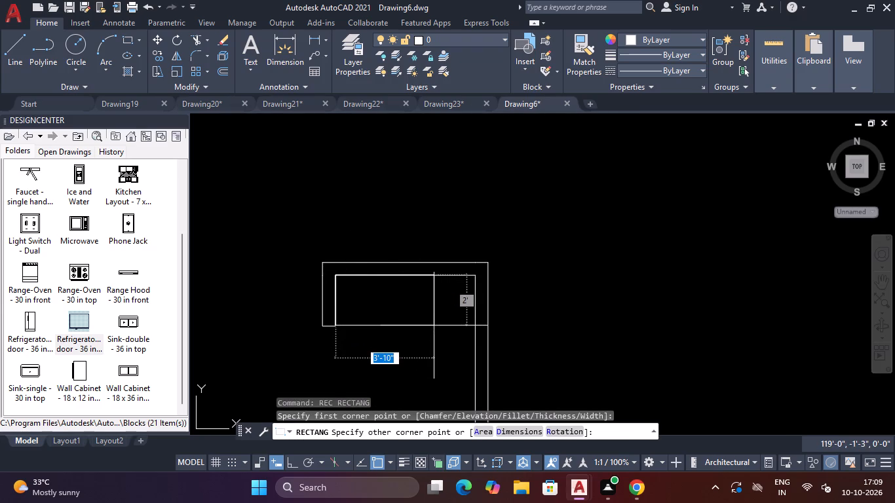
pyautogui.click(434, 326)
# Draw a second seat rectangle about 1'-8" wide and 3'-11" tall from the frame's inner upper-right corner, meeting the first seat's right edge.
pyautogui.press('space')
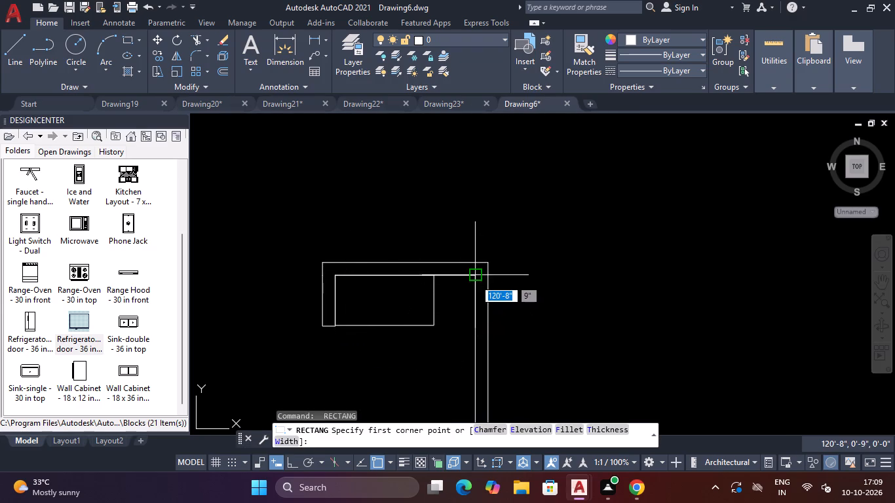
pyautogui.click(474, 278)
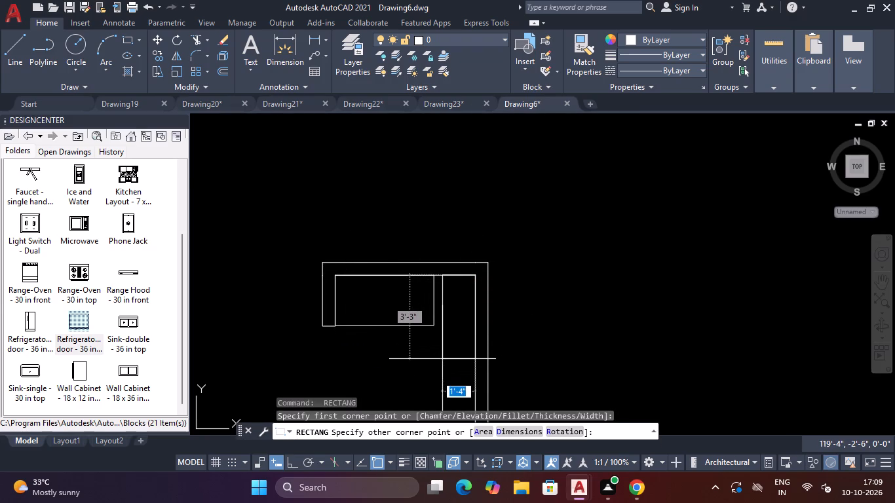
pyautogui.scroll(-3, 442, 359)
pyautogui.scroll(2, 442, 373)
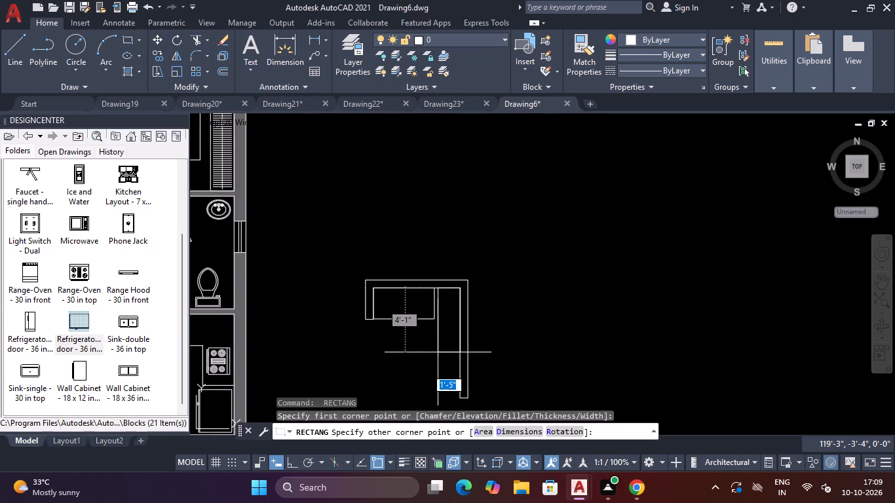
pyautogui.click(434, 349)
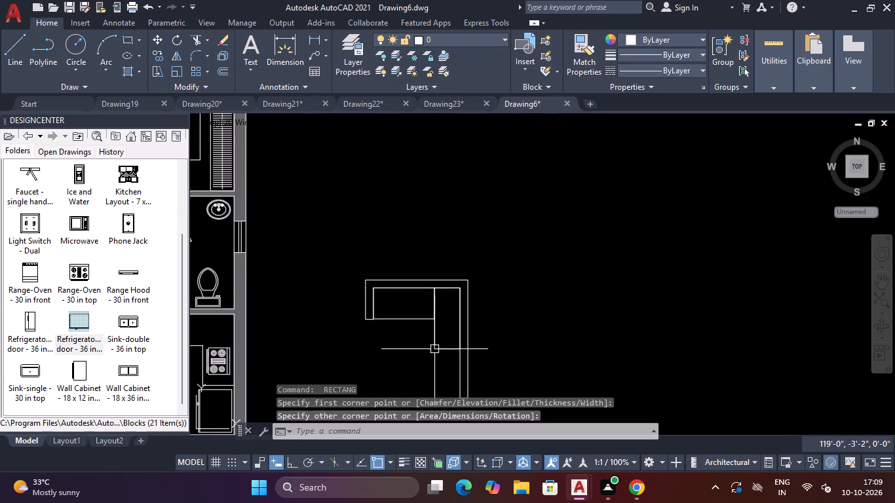
# Draw a third seat rectangle about 1'-8" by 3'-2" directly below the second seat, along the frame's inner edge.
pyautogui.press('space')
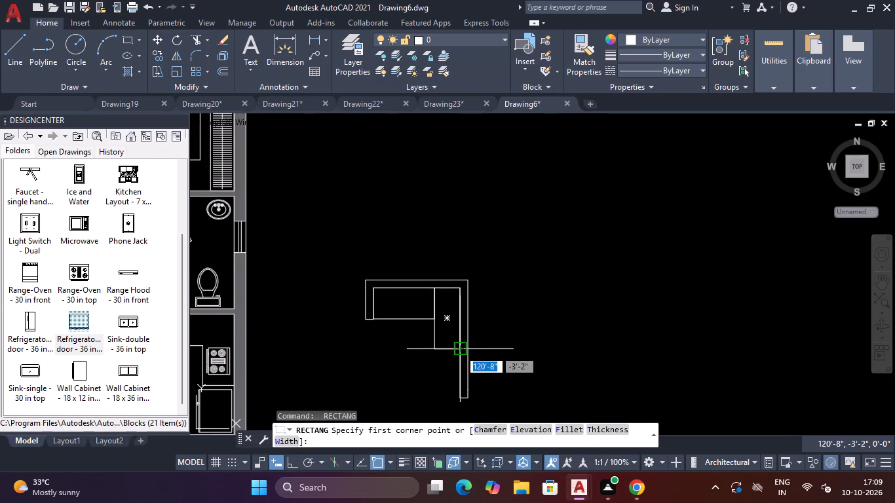
pyautogui.click(459, 350)
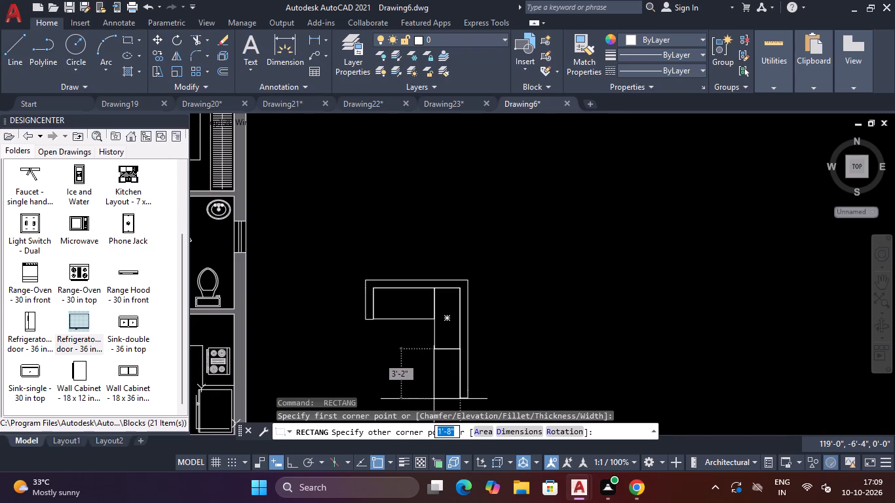
pyautogui.click(434, 399)
# Draw the armrest at the long side's lower end: 6" down, 2' and 6" left, 6" up, then across to the seat's left edge.
pyautogui.scroll(-2, 433, 356)
pyautogui.scroll(3, 433, 356)
pyautogui.scroll(-3, 434, 357)
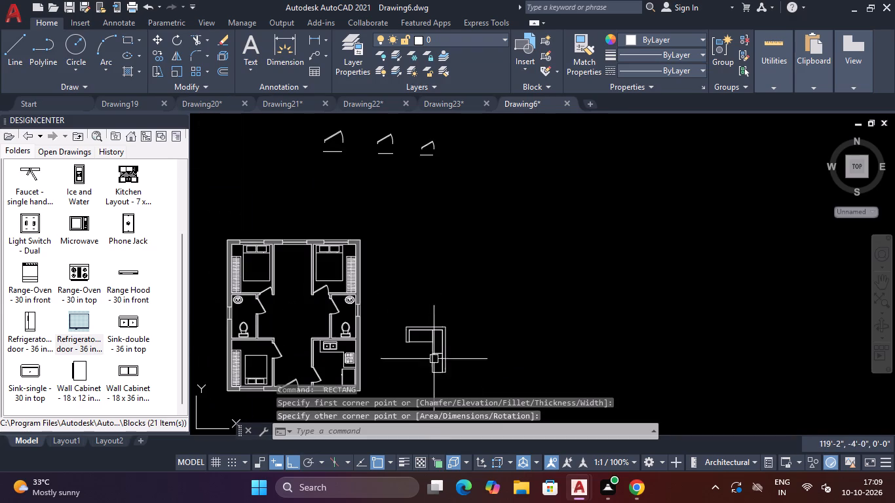
pyautogui.scroll(1, 439, 381)
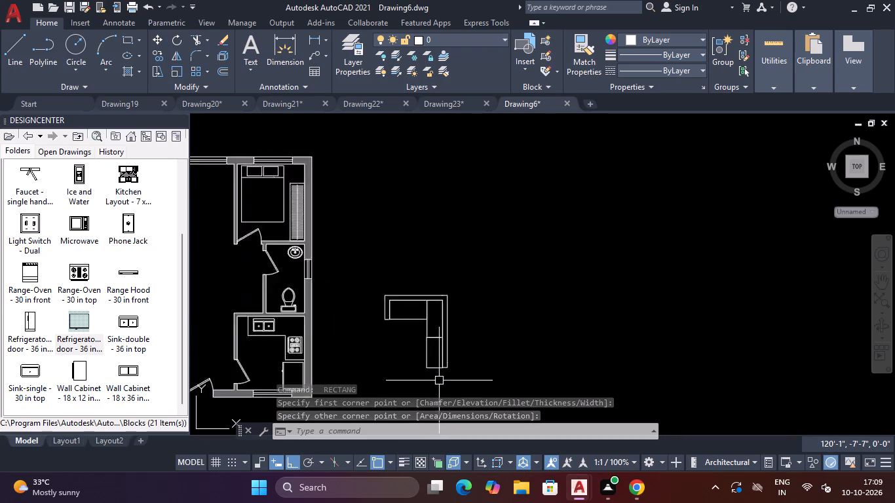
pyautogui.scroll(3, 439, 381)
pyautogui.write('L')
pyautogui.press('space')
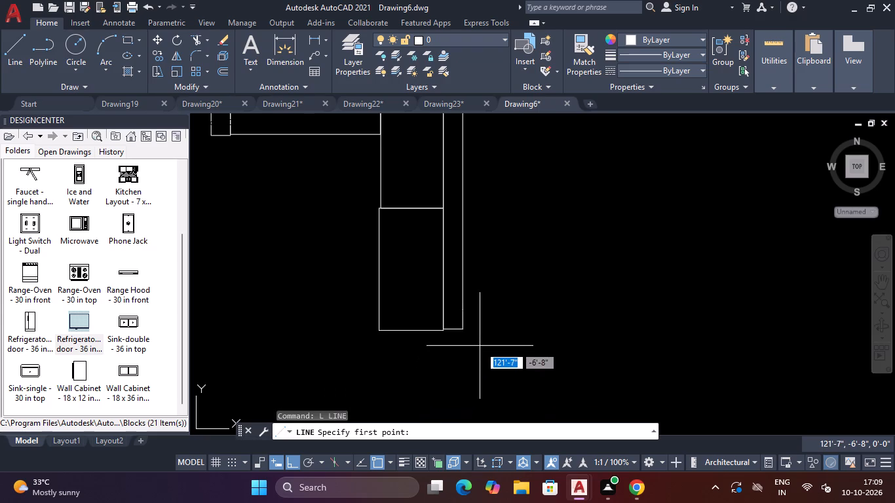
pyautogui.click(465, 328)
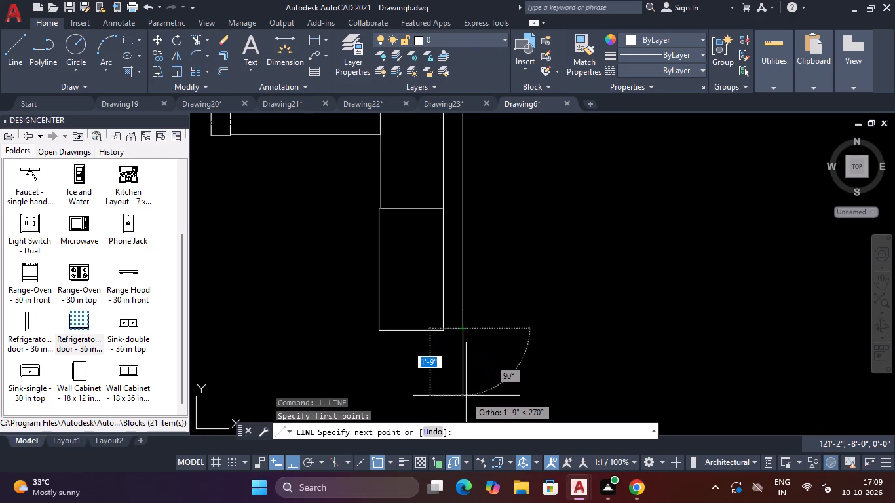
pyautogui.write('6"')
pyautogui.press('Return')
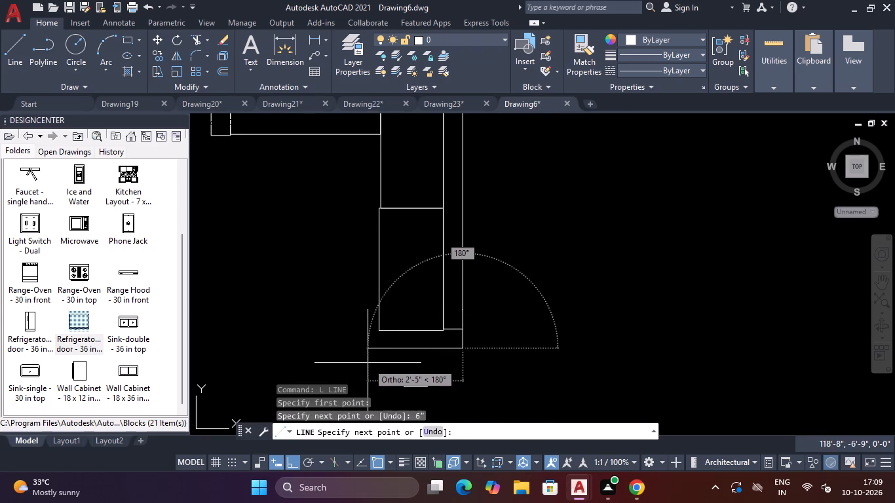
pyautogui.write("2'")
pyautogui.press('Return')
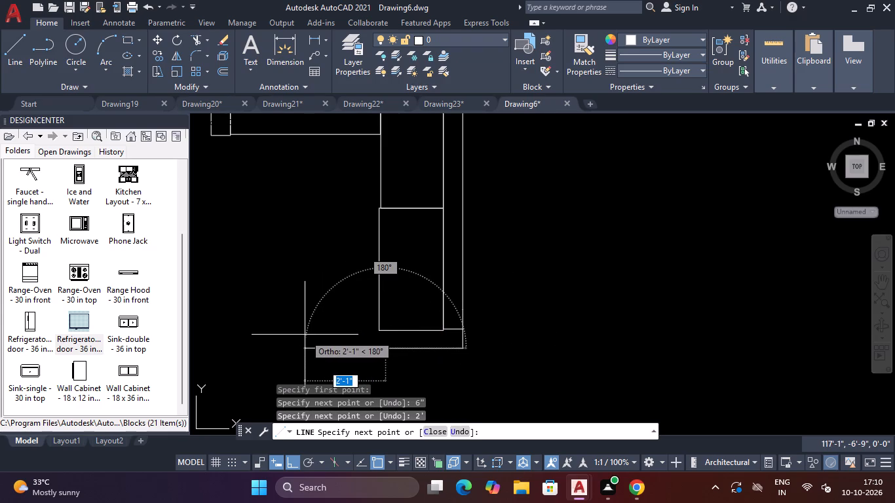
pyautogui.write('6"')
pyautogui.press('Return')
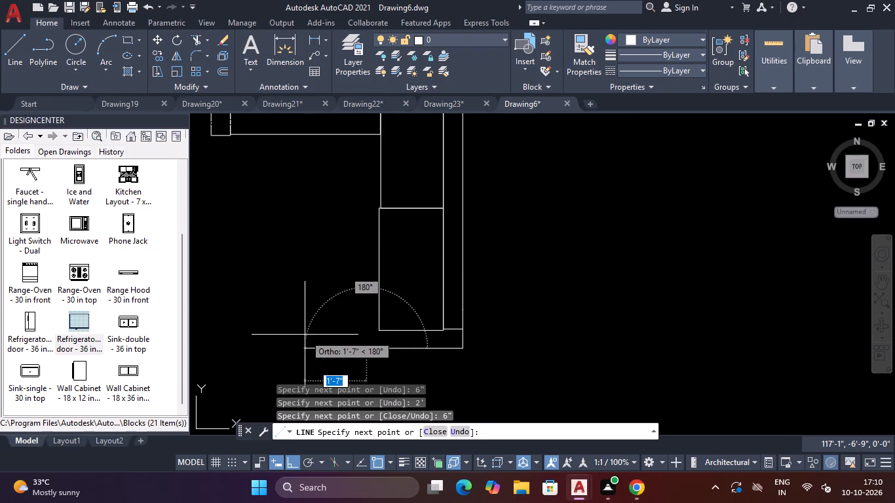
pyautogui.write('6"')
pyautogui.press('Return')
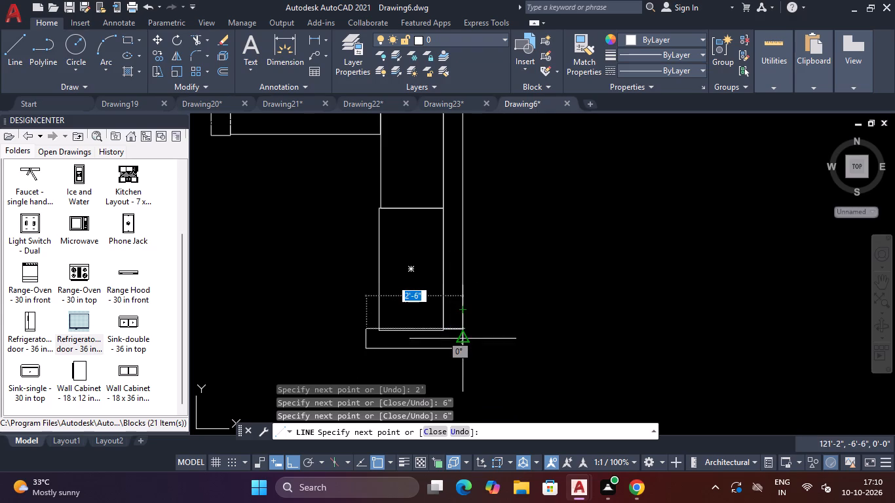
pyautogui.scroll(3, 385, 328)
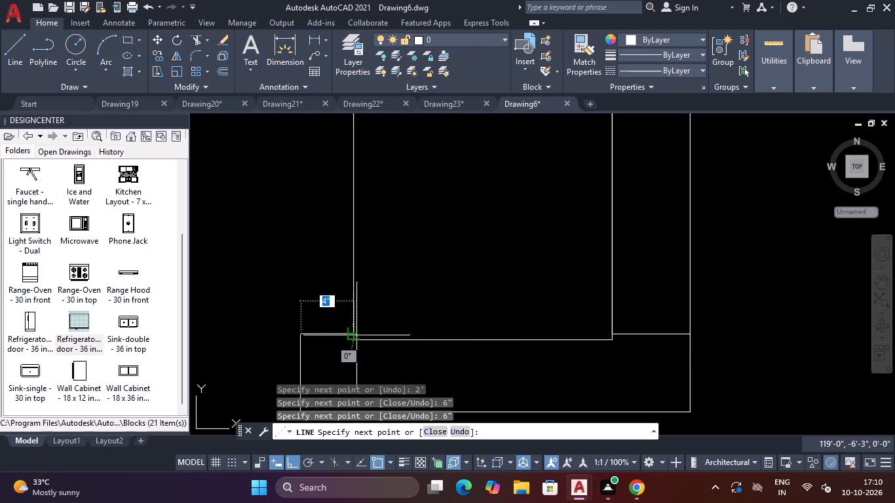
pyautogui.click(352, 338)
pyautogui.press('Escape')
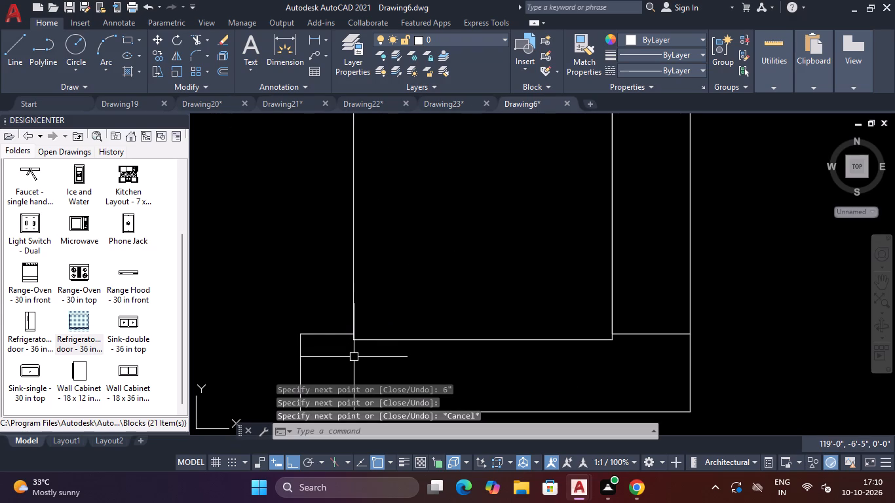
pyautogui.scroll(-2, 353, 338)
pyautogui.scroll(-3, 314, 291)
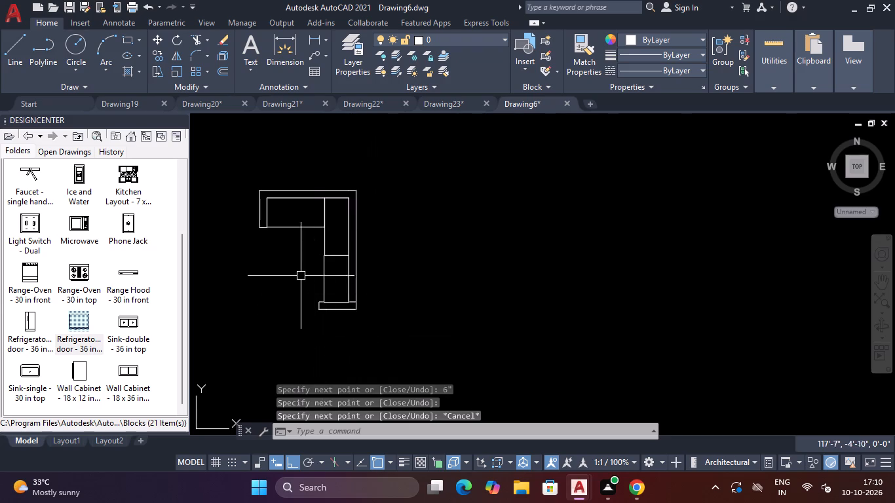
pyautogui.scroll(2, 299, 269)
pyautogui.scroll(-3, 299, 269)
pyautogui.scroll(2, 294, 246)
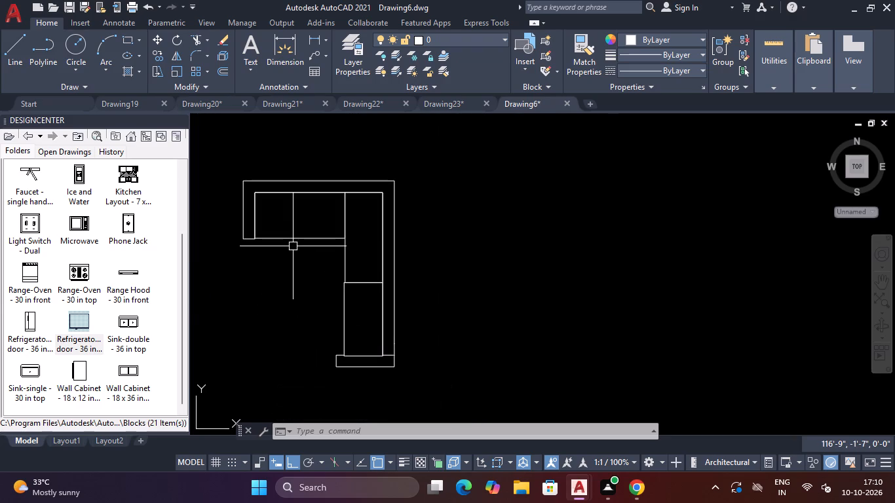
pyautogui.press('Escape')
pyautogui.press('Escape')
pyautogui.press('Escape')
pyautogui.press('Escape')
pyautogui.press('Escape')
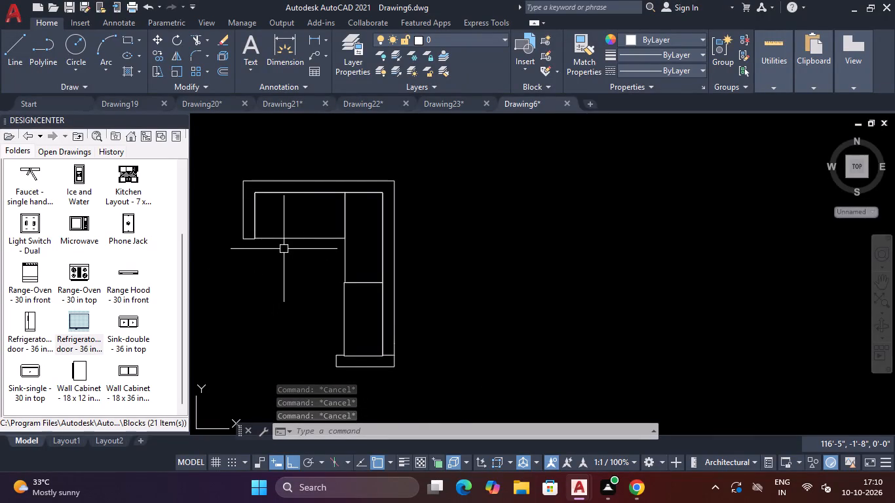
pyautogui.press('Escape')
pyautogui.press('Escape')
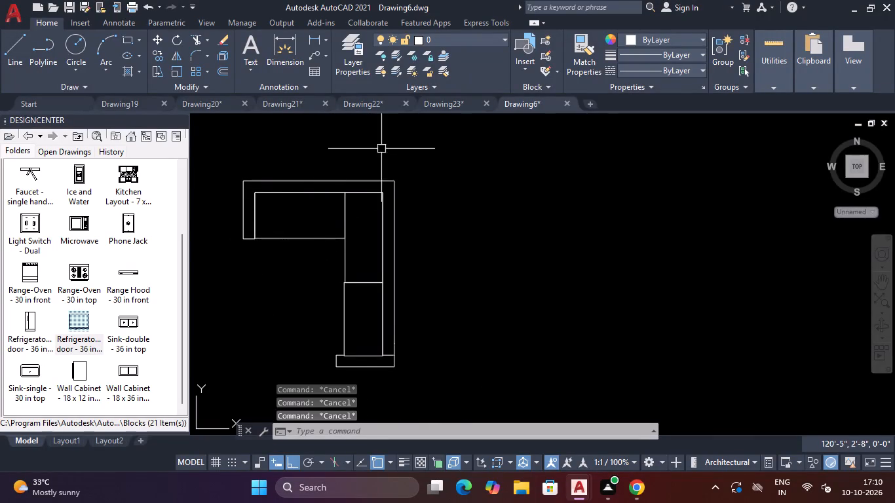
# Define the entire sofa as a block named "L Sofa", with its base point at the short arm's lower-left outer corner.
pyautogui.click(402, 172)
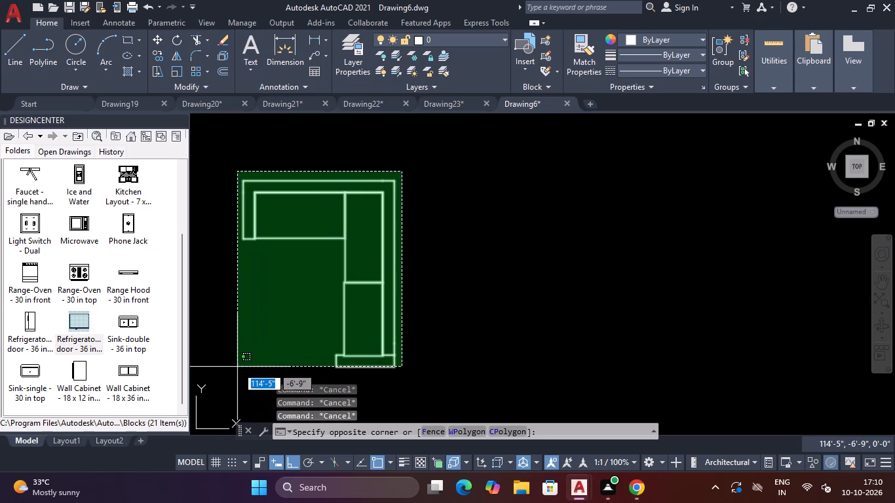
pyautogui.click(237, 367)
pyautogui.write('B')
pyautogui.press('space')
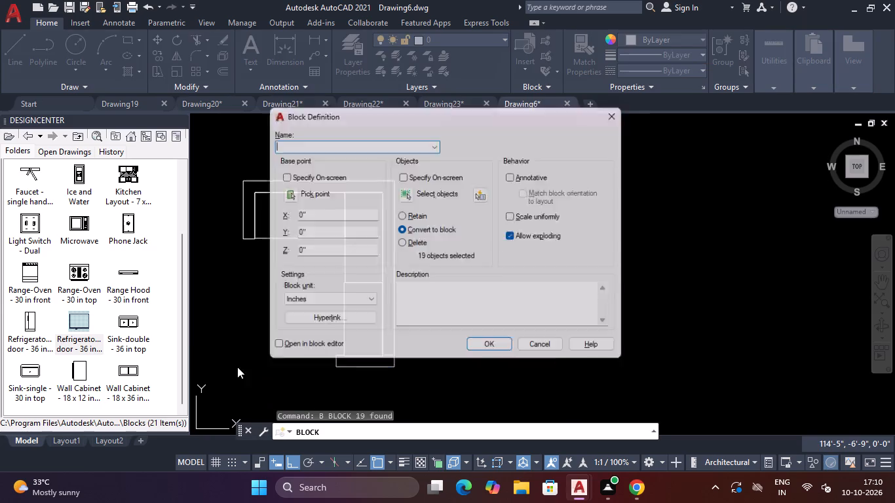
pyautogui.press('s')
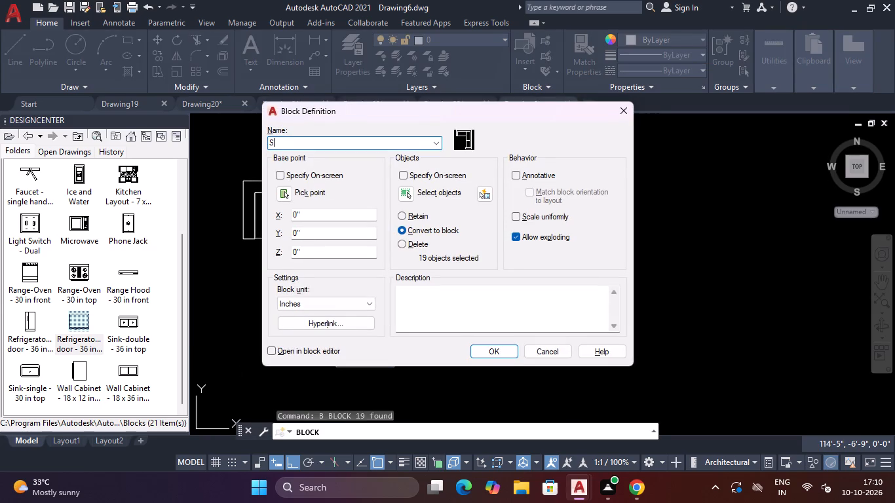
pyautogui.press('BackSpace')
pyautogui.write('L')
pyautogui.press('space')
pyautogui.press('s')
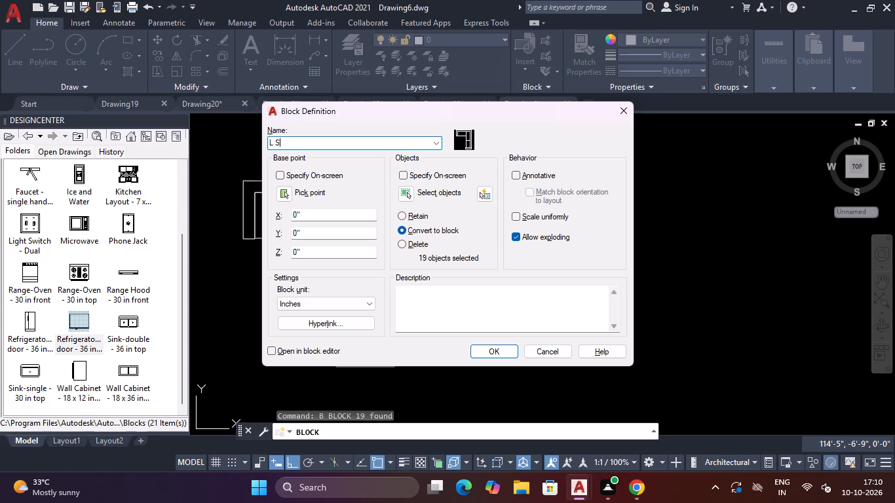
pyautogui.press('o')
pyautogui.write('fa')
pyautogui.click(286, 192)
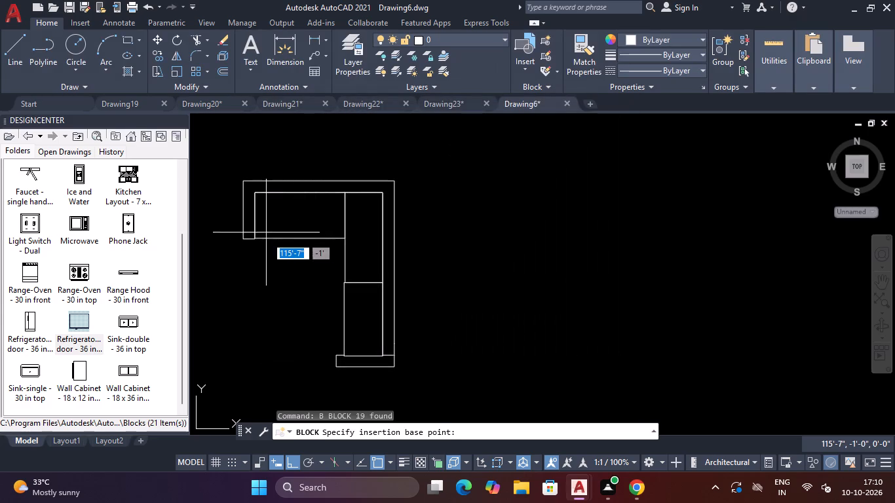
pyautogui.click(239, 238)
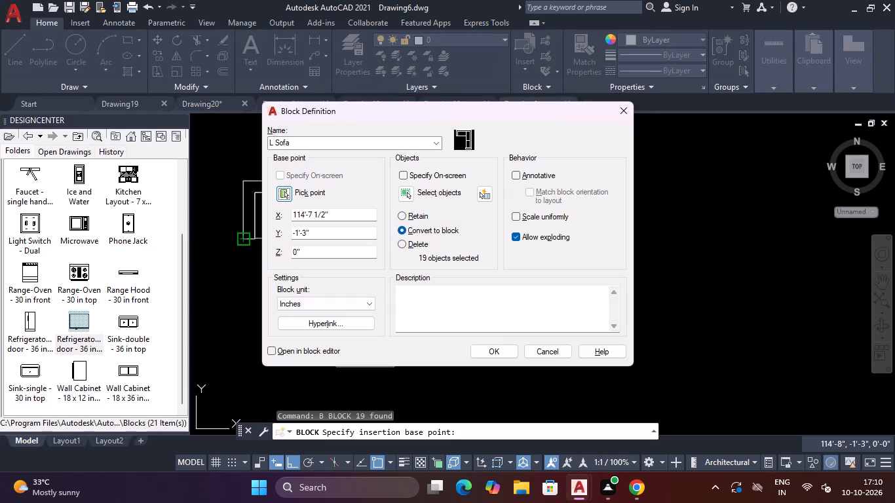
pyautogui.click(406, 196)
pyautogui.moveTo(422, 137); pyautogui.dragTo(413, 156)
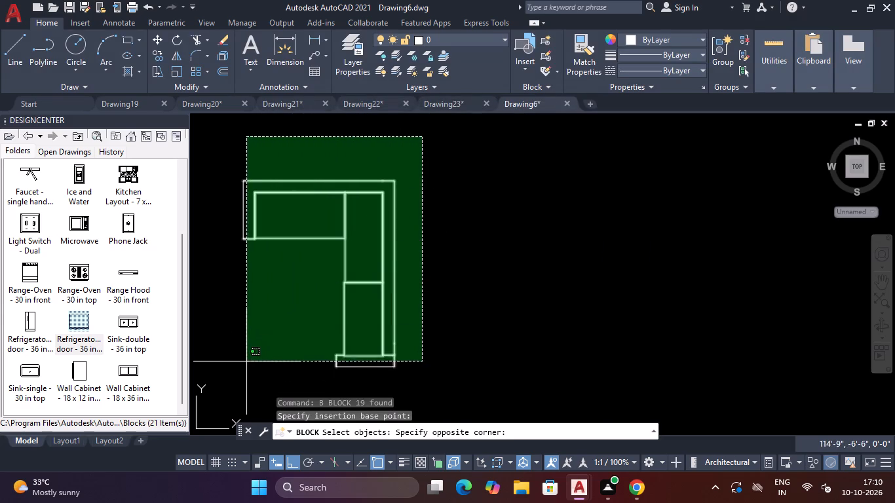
pyautogui.click(228, 381)
pyautogui.press('Delete')
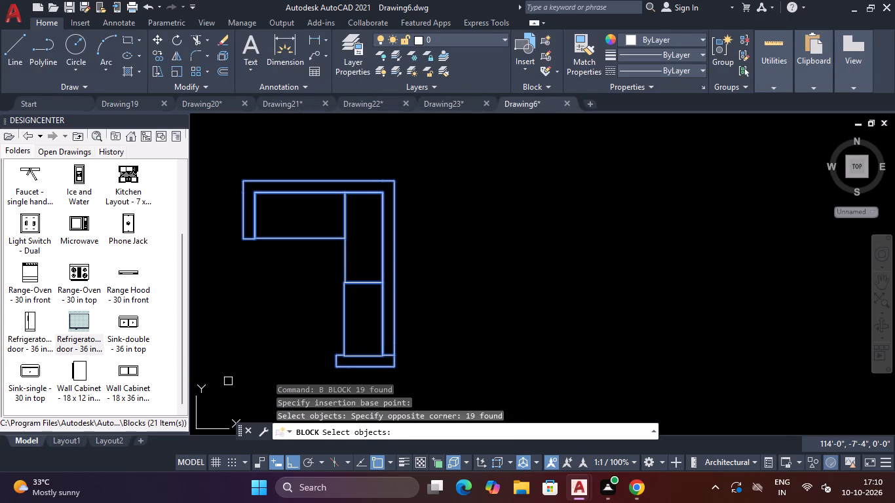
pyautogui.press('Return')
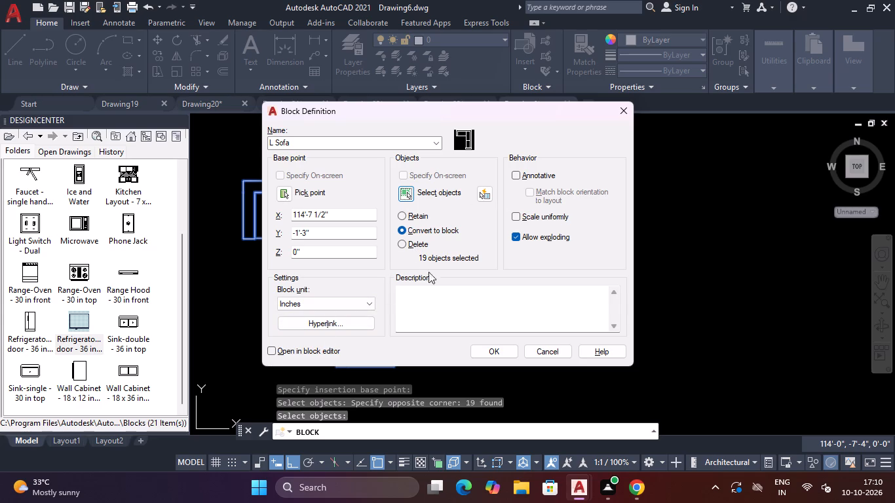
pyautogui.click(481, 350)
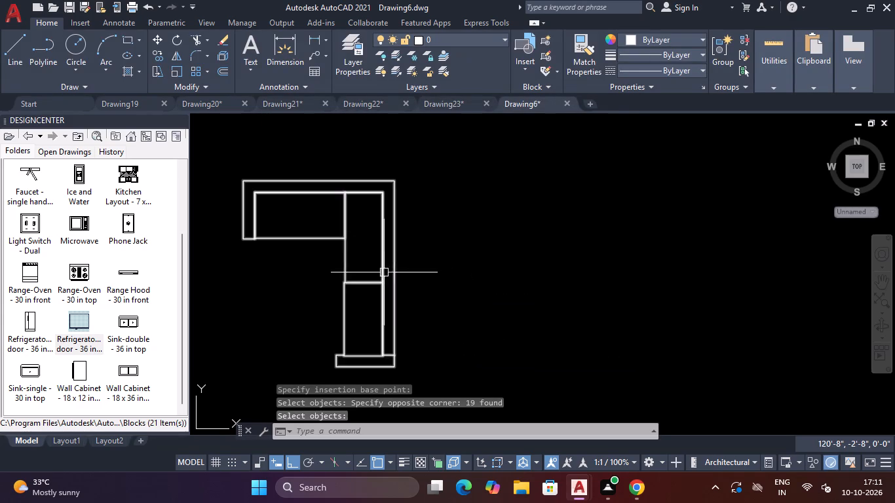
# Open the L Sofa block definition for editing.
pyautogui.doubleClick(383, 273)
pyautogui.click(434, 327)
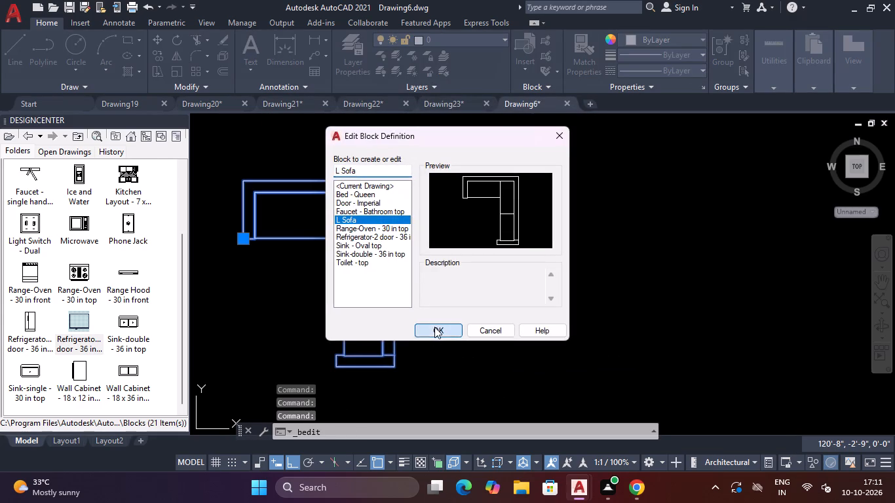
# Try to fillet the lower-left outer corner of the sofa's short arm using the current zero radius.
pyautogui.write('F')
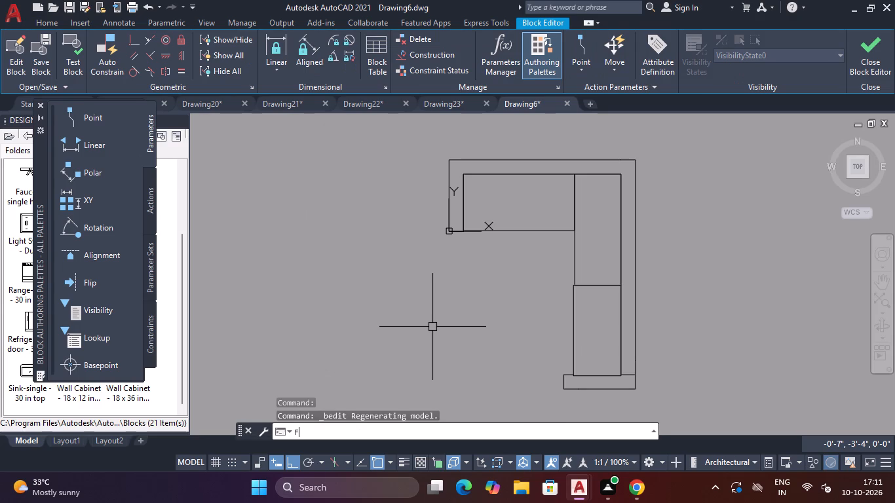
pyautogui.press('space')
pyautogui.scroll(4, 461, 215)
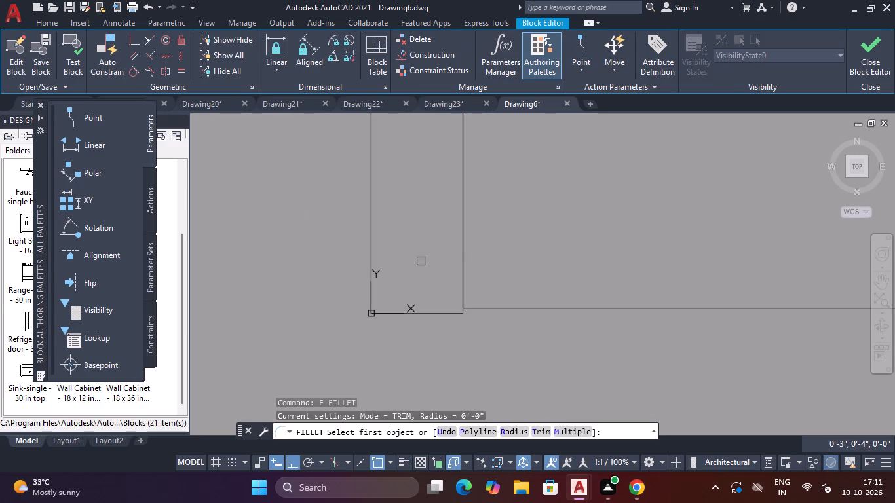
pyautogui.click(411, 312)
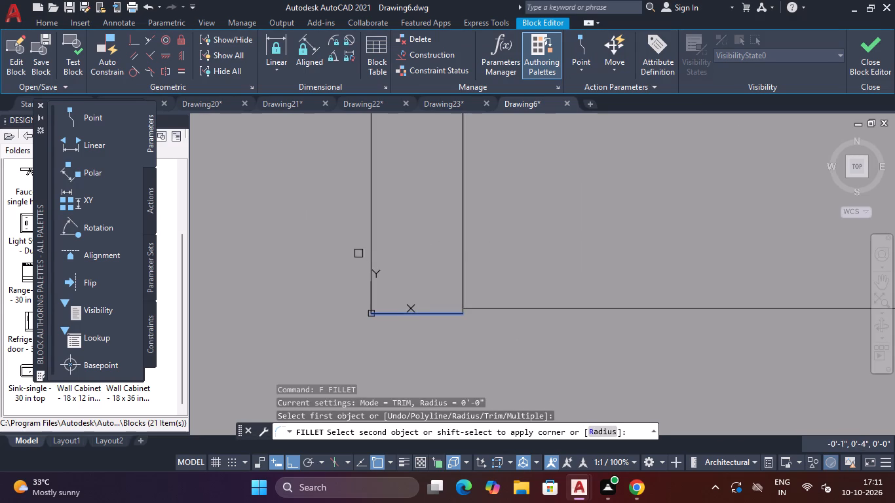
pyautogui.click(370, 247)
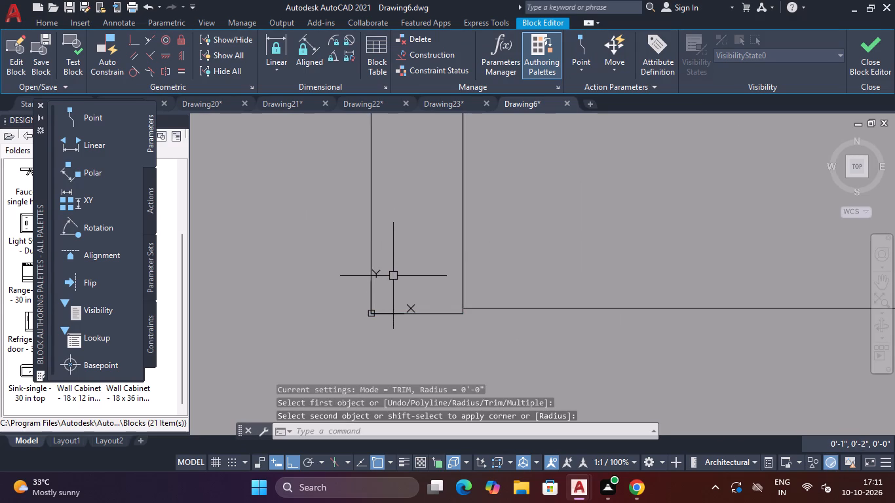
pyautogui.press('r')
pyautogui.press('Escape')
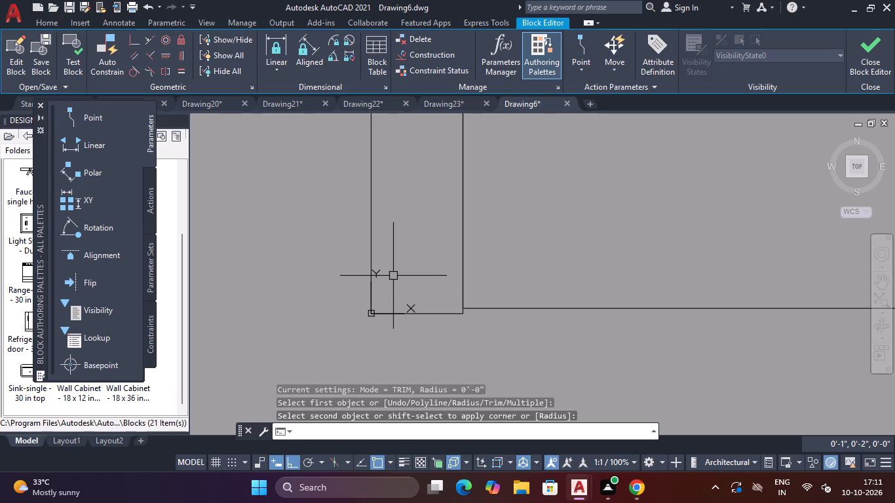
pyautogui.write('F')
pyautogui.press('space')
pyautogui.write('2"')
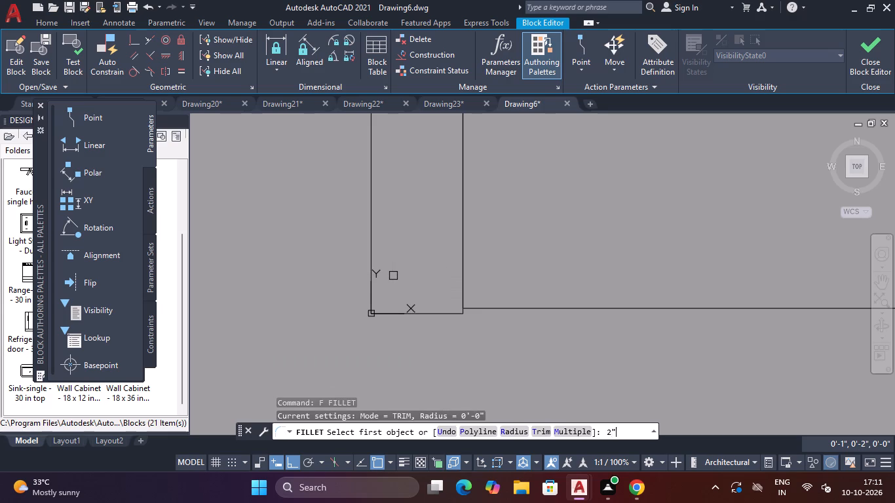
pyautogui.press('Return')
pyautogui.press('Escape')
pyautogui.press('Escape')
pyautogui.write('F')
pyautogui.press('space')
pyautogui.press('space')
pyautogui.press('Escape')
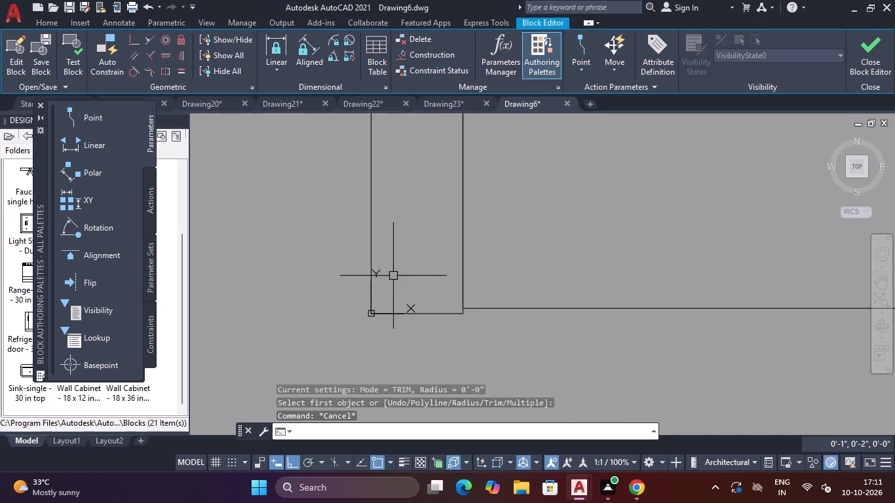
# Set the fillet radius to 2" and round the lower-left outer corner of the sofa's short arm.
pyautogui.press('space')
pyautogui.write('R')
pyautogui.press('space')
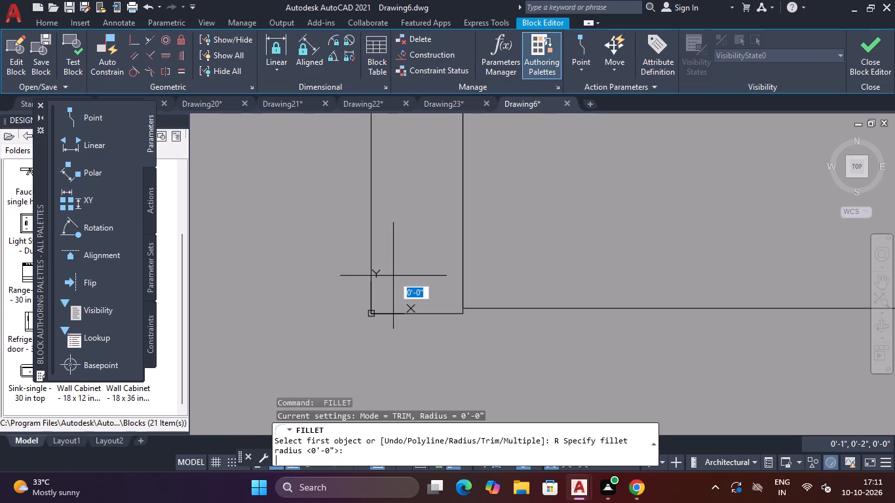
pyautogui.write('2"')
pyautogui.press('Return')
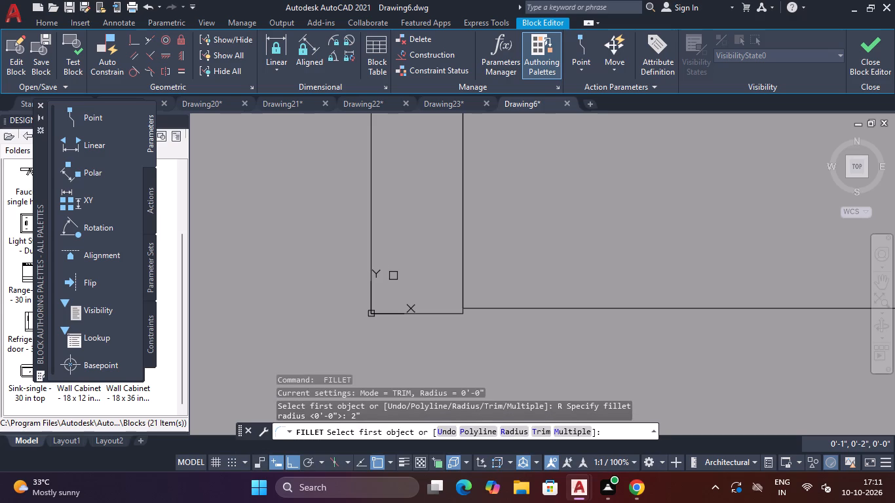
pyautogui.click(372, 235)
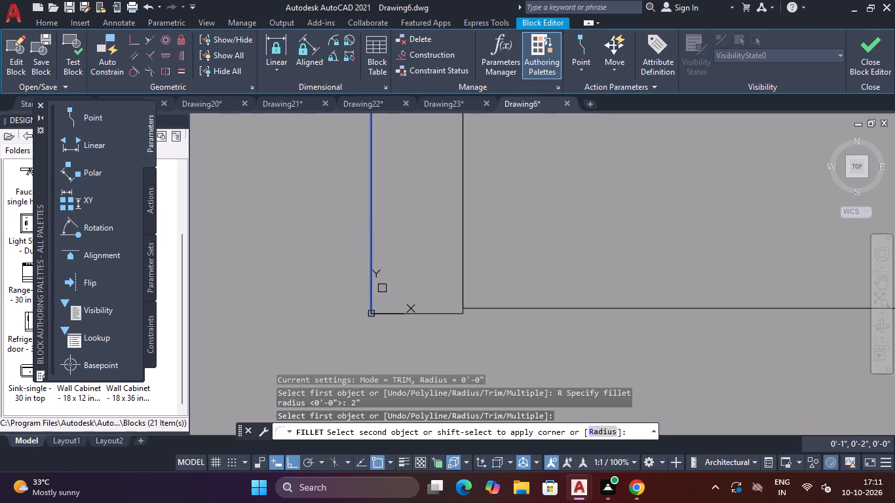
pyautogui.click(393, 316)
# Round the upper-left and upper-right outer corners of the sofa's backrest with the 2" fillet.
pyautogui.scroll(-3, 401, 289)
pyautogui.press('space')
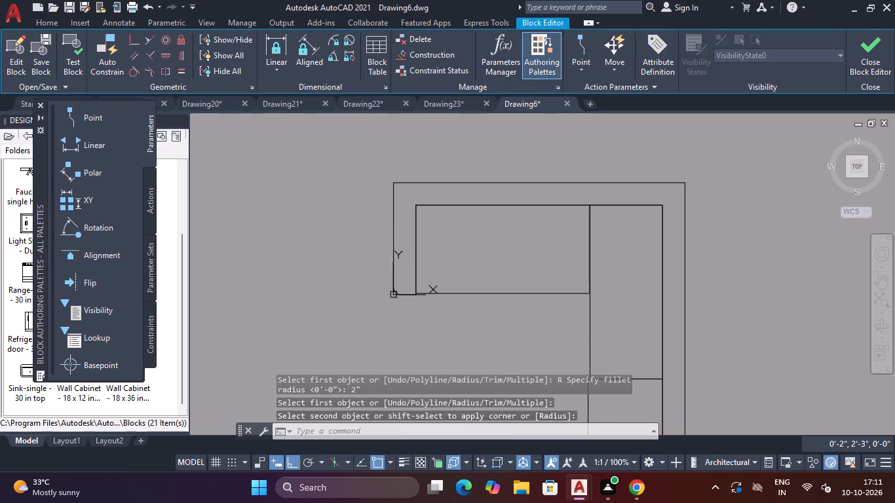
pyautogui.scroll(2, 402, 181)
pyautogui.click(402, 185)
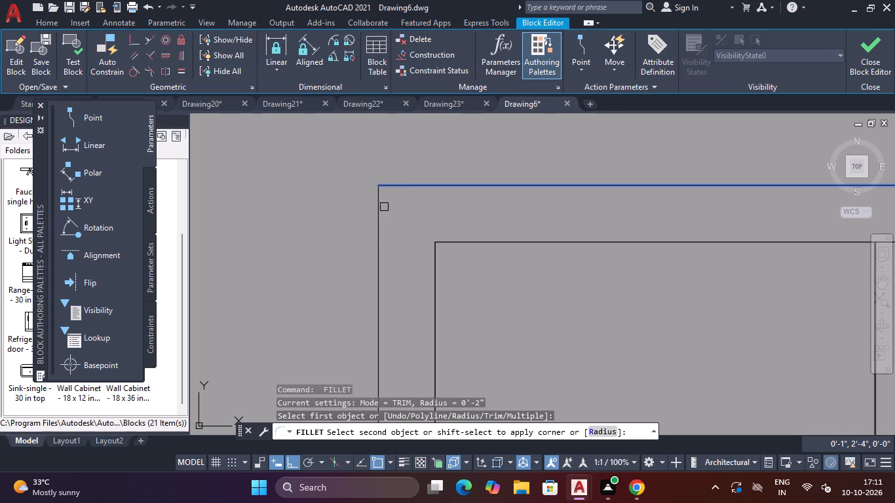
pyautogui.click(380, 209)
pyautogui.scroll(-3, 461, 209)
pyautogui.press('space')
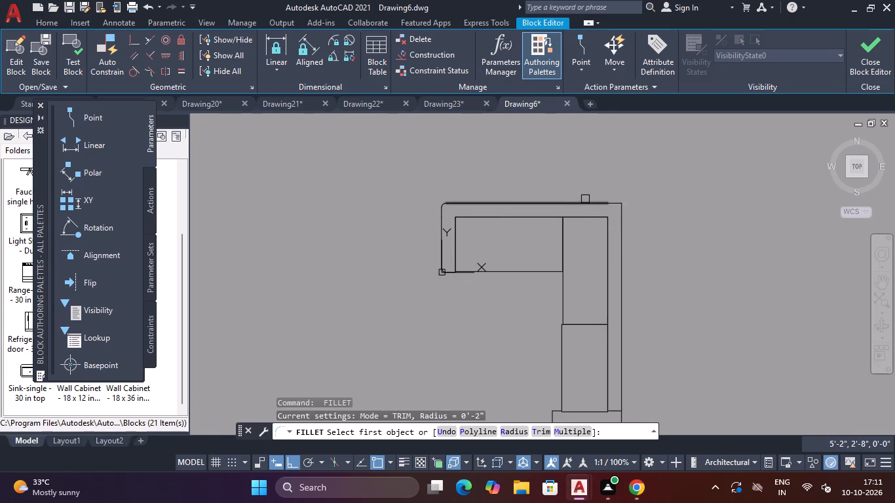
pyautogui.scroll(2, 590, 199)
pyautogui.click(645, 208)
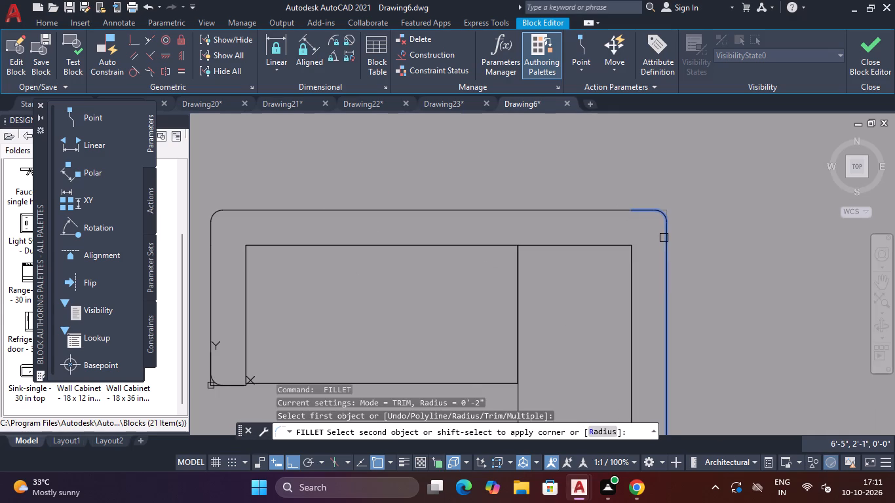
pyautogui.click(664, 238)
# Round the lower armrest's lower-right, lower-left and upper-left corners with the 2" fillet.
pyautogui.scroll(-3, 669, 250)
pyautogui.scroll(2, 679, 383)
pyautogui.press('space')
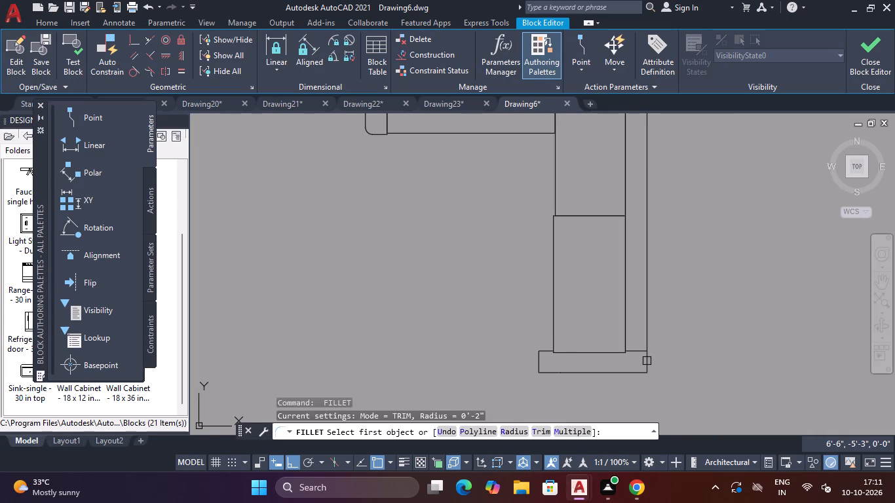
pyautogui.click(647, 361)
pyautogui.click(639, 372)
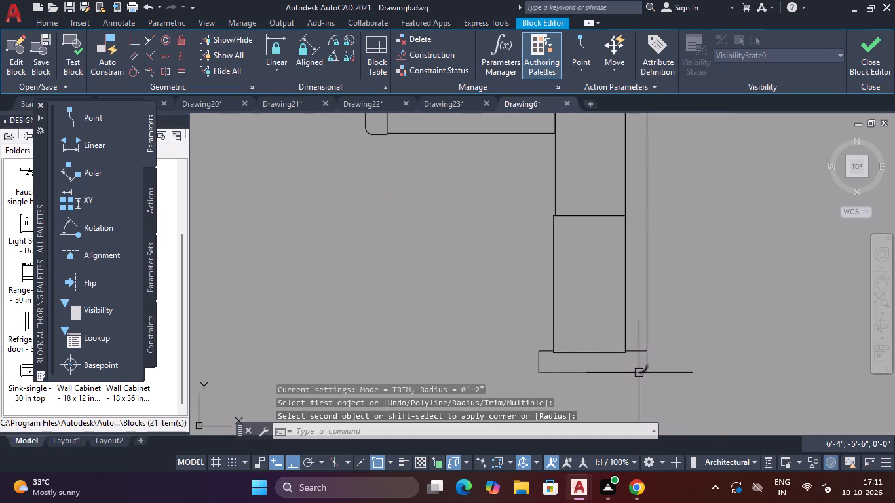
pyautogui.press('space')
pyautogui.click(539, 360)
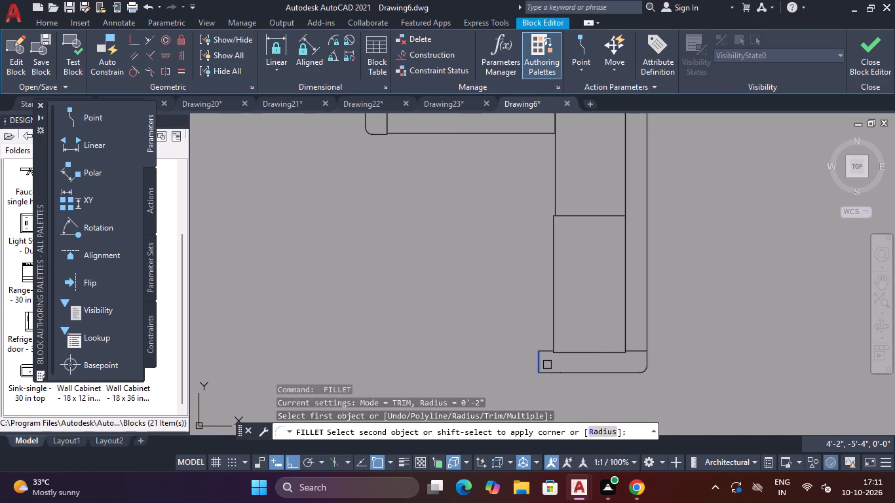
pyautogui.click(553, 373)
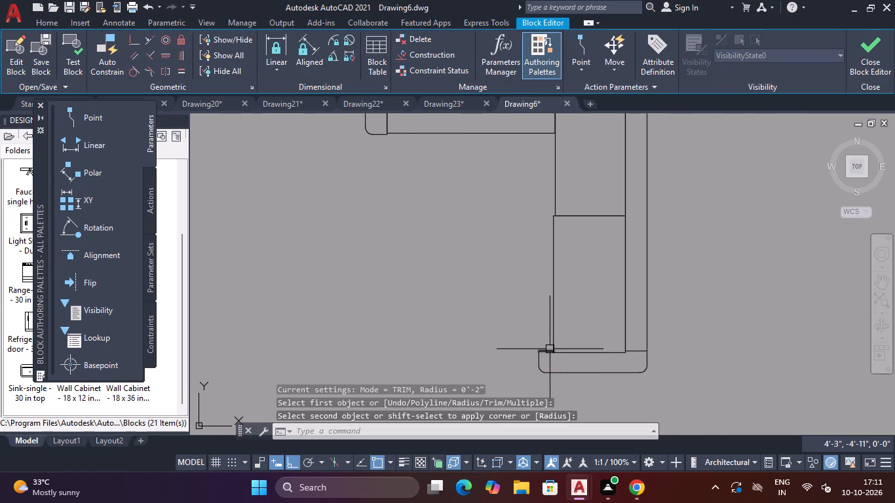
pyautogui.scroll(3, 549, 348)
pyautogui.press('space')
pyautogui.click(539, 362)
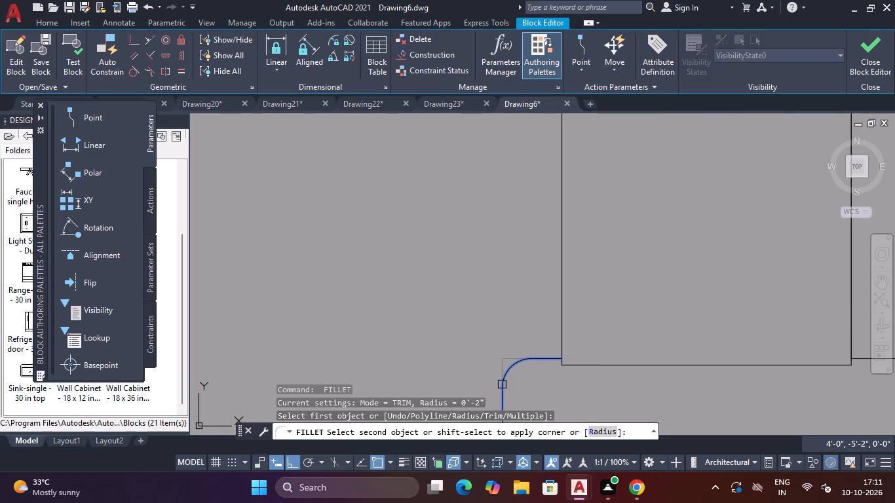
pyautogui.click(502, 384)
# Round the lower-left corner of the long side's lower seat with the 2" fillet, where it meets the armrest.
pyautogui.scroll(-3, 529, 322)
pyautogui.scroll(2, 560, 337)
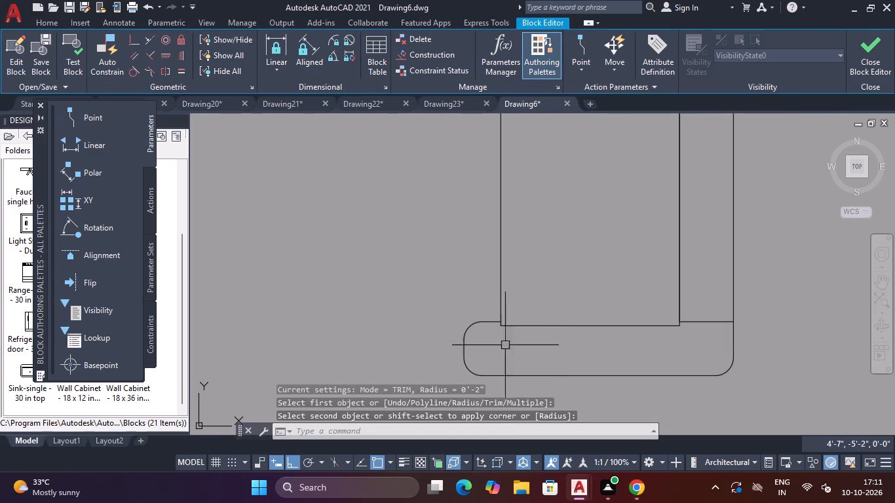
pyautogui.press('space')
pyautogui.click(501, 299)
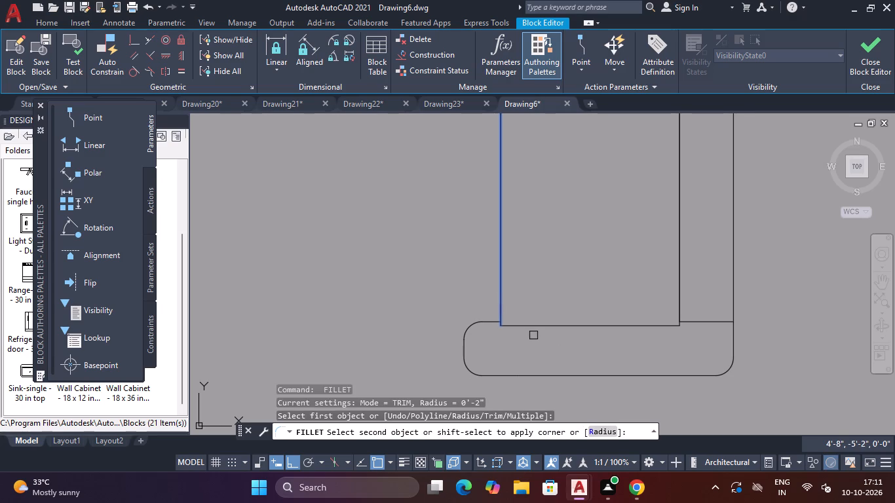
pyautogui.click(533, 328)
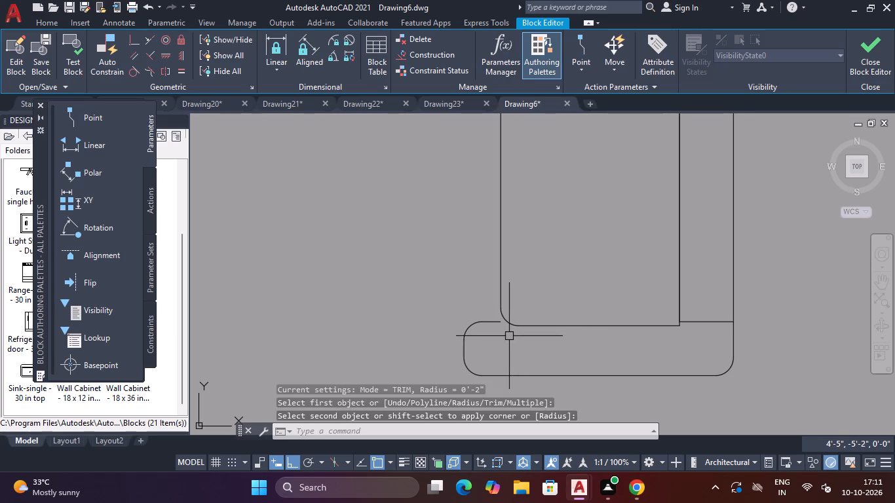
# Extend the lower armrest's short upper edge to meet the seat's rounded corner.
pyautogui.write('TR')
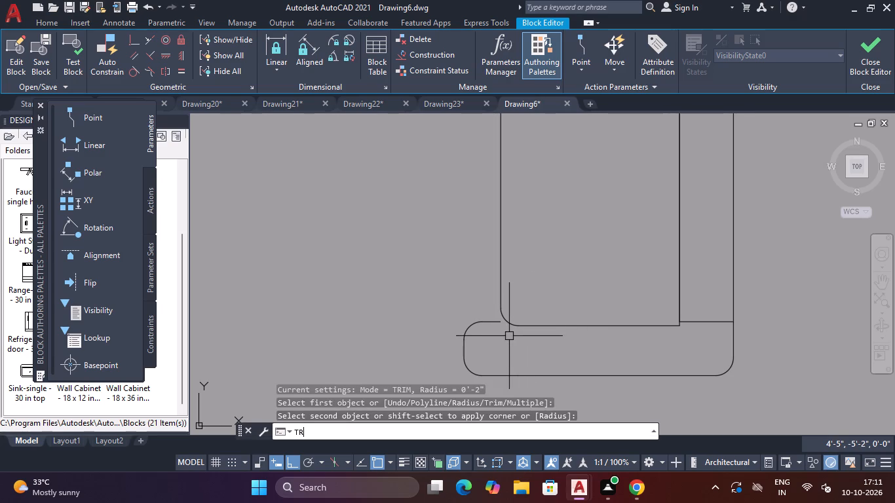
pyautogui.press('space')
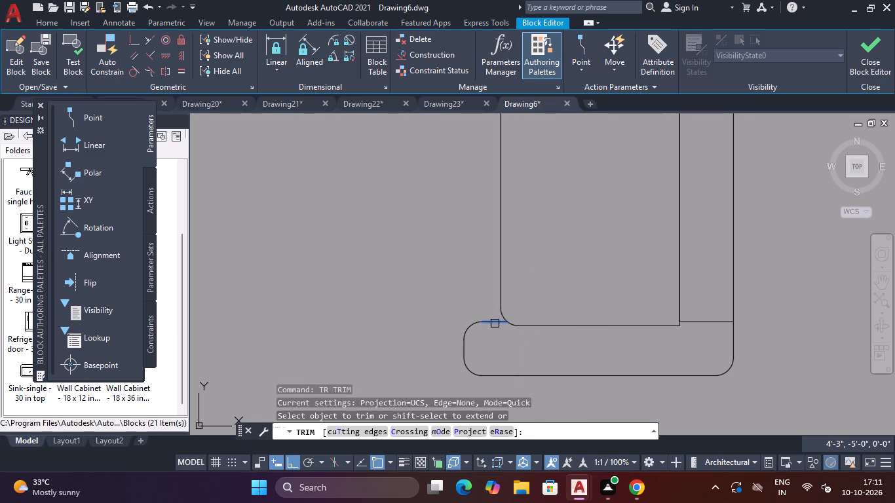
pyautogui.keyDown('shift'); pyautogui.click(495, 322); pyautogui.keyUp('shift')
pyautogui.scroll(-3, 527, 347)
pyautogui.press('Escape')
pyautogui.press('Escape')
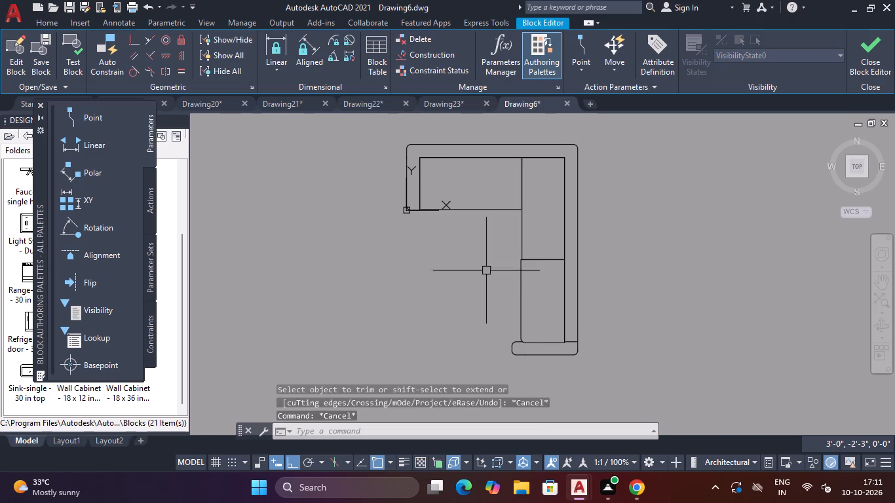
# Draw a vertical line about 1'-9" long from the lower seat's upper-left corner up to the short side seat's lower edge.
pyautogui.scroll(3, 516, 264)
pyautogui.scroll(-3, 518, 258)
pyautogui.scroll(2, 509, 200)
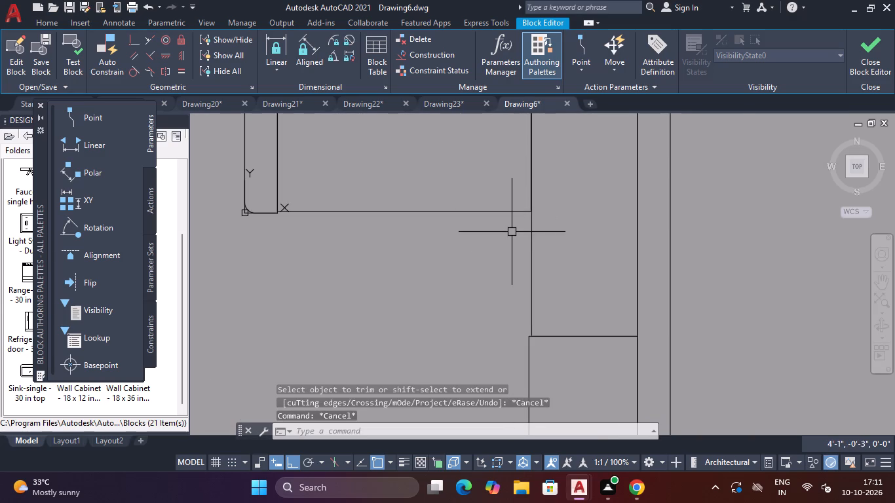
pyautogui.write('L')
pyautogui.press('space')
pyautogui.scroll(2, 527, 299)
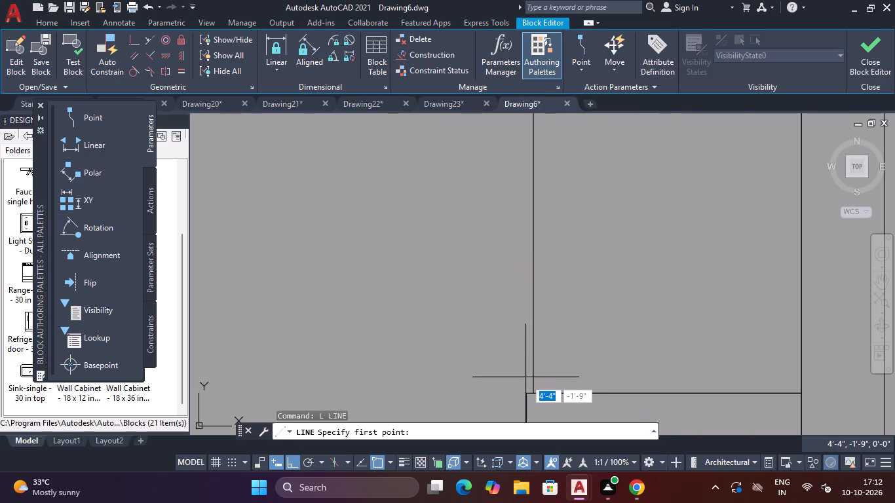
pyautogui.click(524, 397)
pyautogui.scroll(-3, 523, 320)
pyautogui.scroll(2, 520, 265)
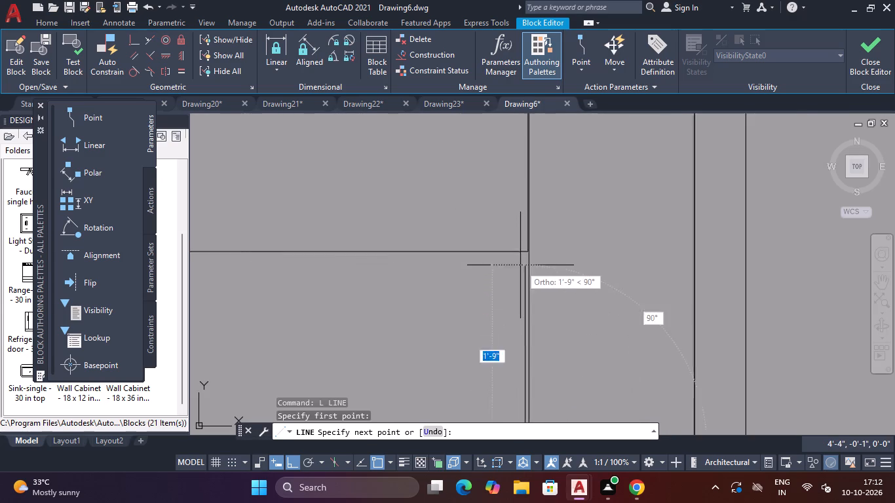
pyautogui.scroll(1, 520, 265)
pyautogui.click(525, 240)
pyautogui.press('Escape')
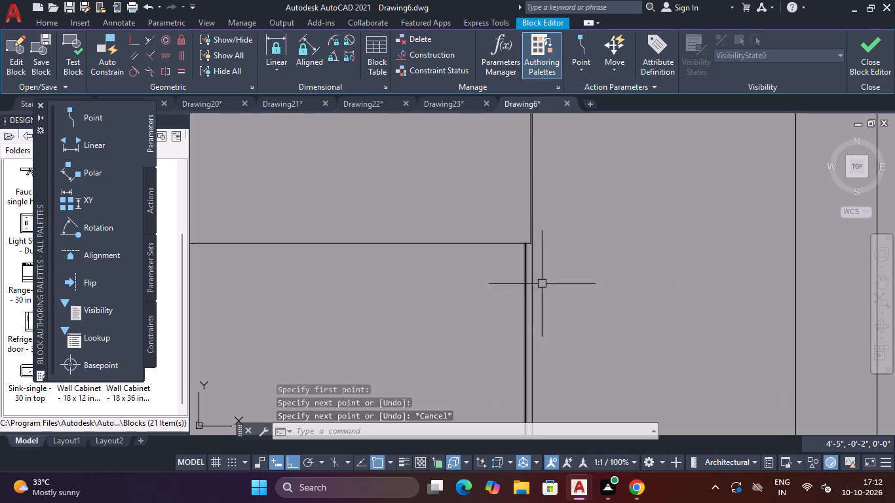
# Explode the corner seat's outline and erase its left edge beside the new vertical line.
pyautogui.click(547, 291)
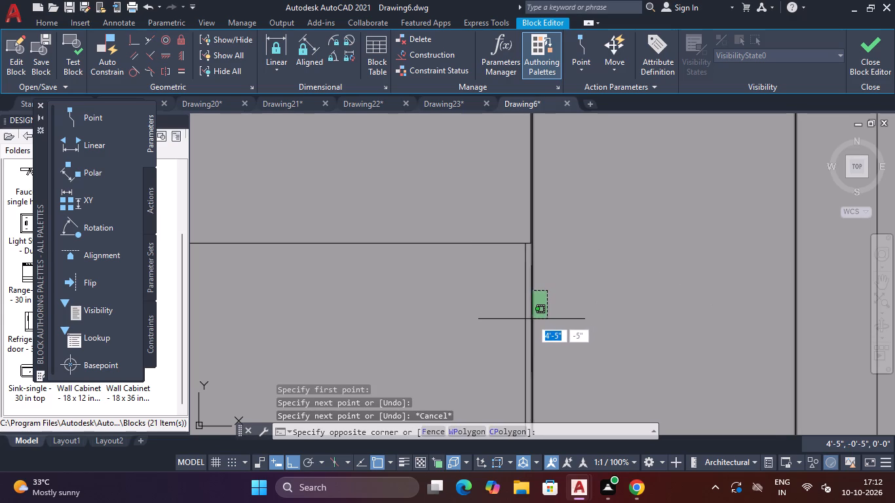
pyautogui.click(531, 320)
pyautogui.write('EXP')
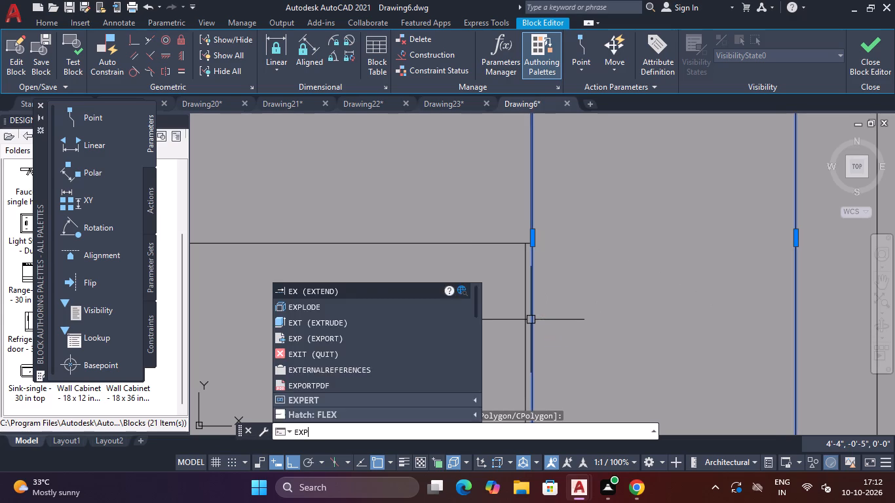
pyautogui.press('Down')
pyautogui.press('Return')
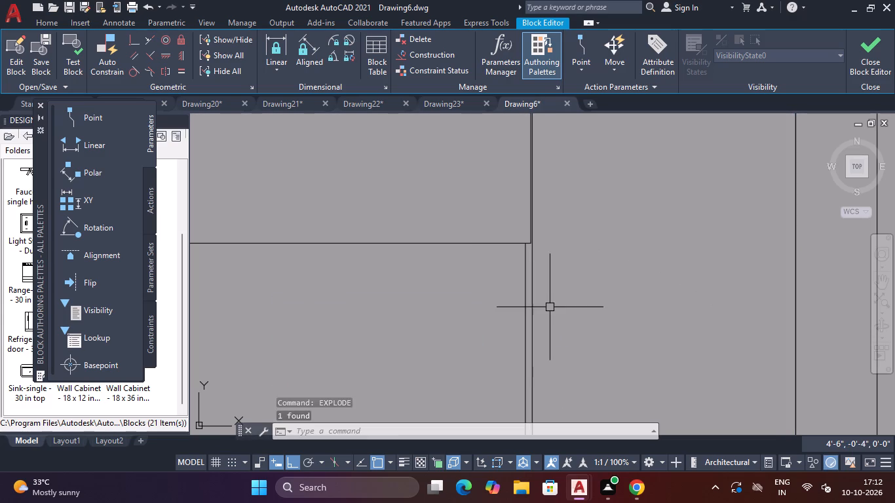
pyautogui.click(550, 307)
pyautogui.click(528, 331)
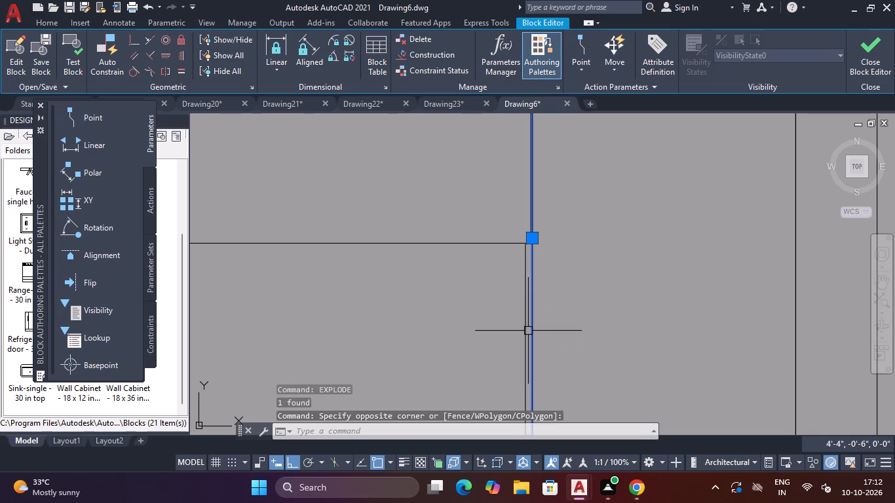
pyautogui.press('Delete')
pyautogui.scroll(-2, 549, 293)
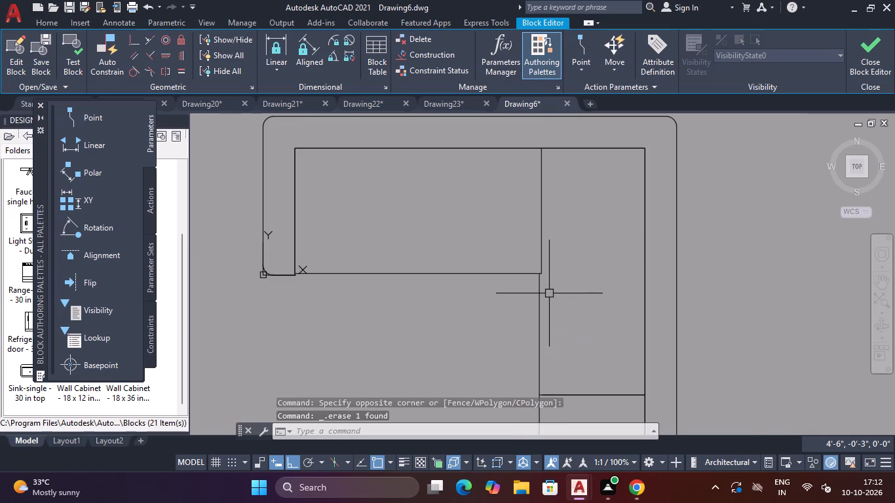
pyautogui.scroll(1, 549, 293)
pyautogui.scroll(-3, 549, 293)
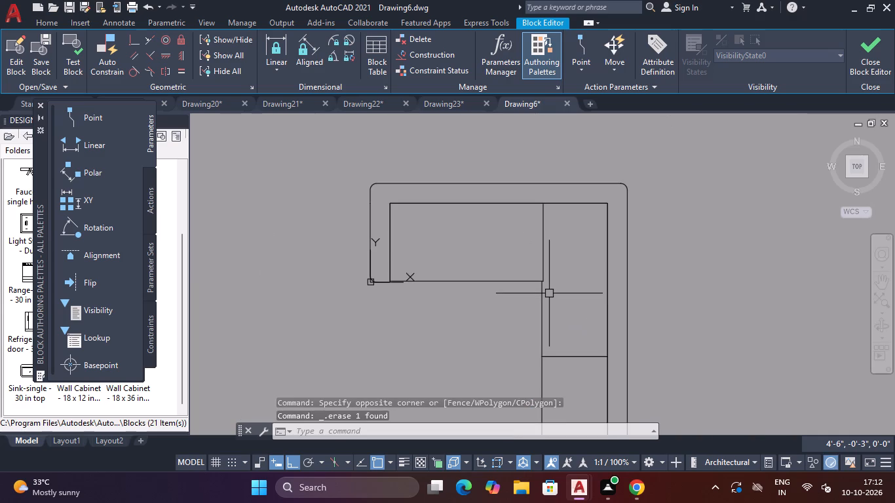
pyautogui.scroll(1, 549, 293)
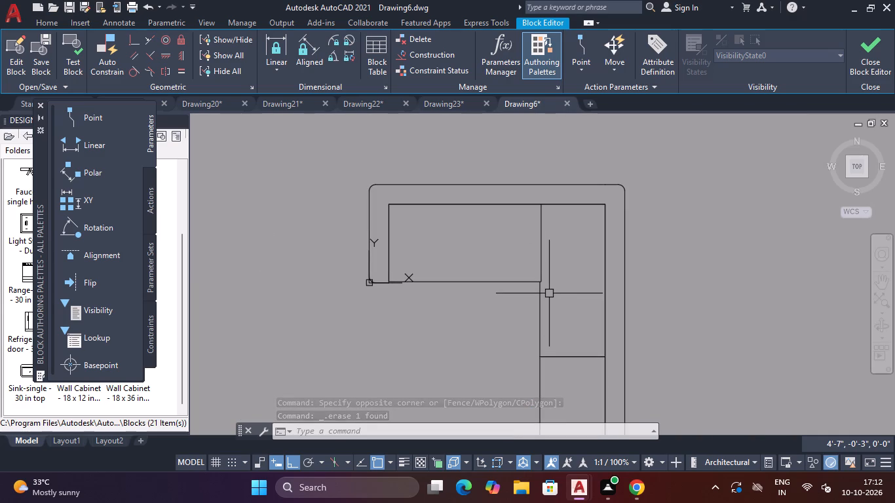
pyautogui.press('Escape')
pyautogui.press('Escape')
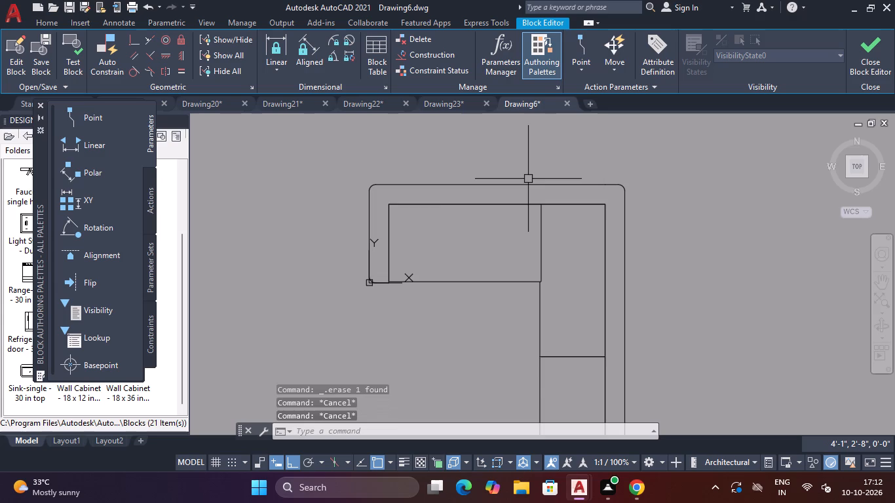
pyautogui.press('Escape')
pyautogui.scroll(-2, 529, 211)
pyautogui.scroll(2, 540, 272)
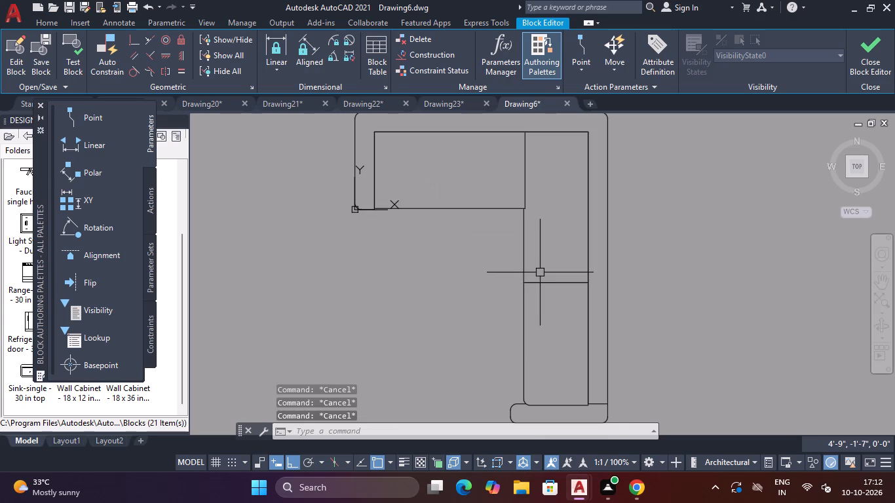
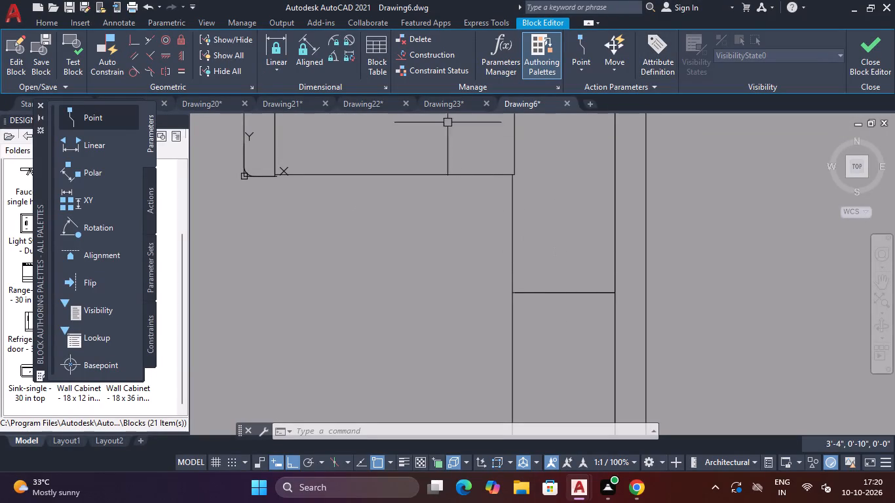
# Fillet the inner corner of the L sofa's upper seat cushion with a 2-inch radius.
pyautogui.scroll(-3, 404, 210)
pyautogui.scroll(2, 404, 210)
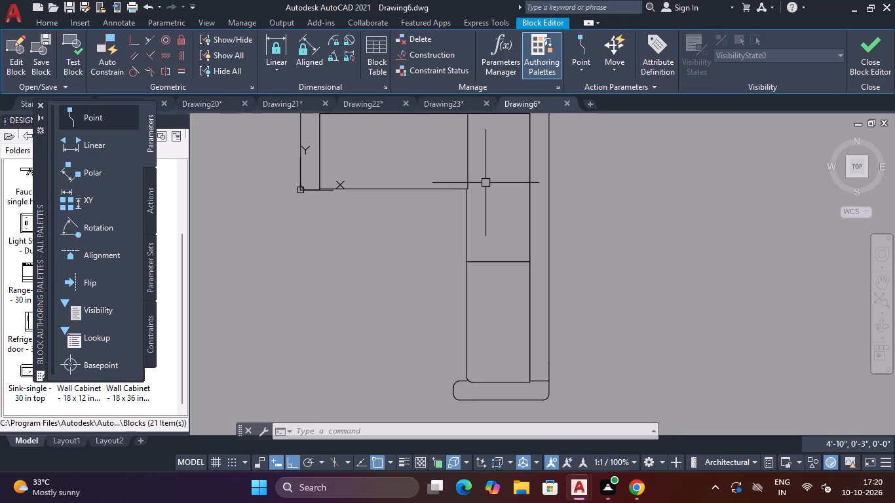
pyautogui.write('F')
pyautogui.press('space')
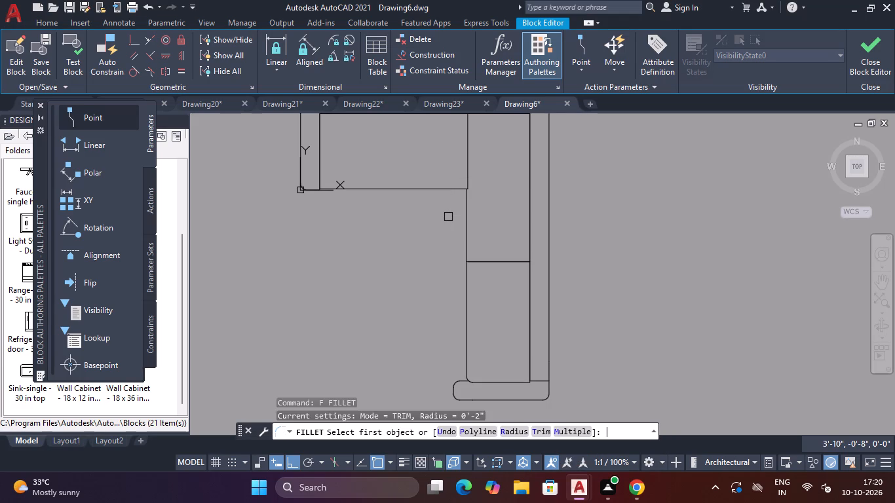
pyautogui.click(446, 189)
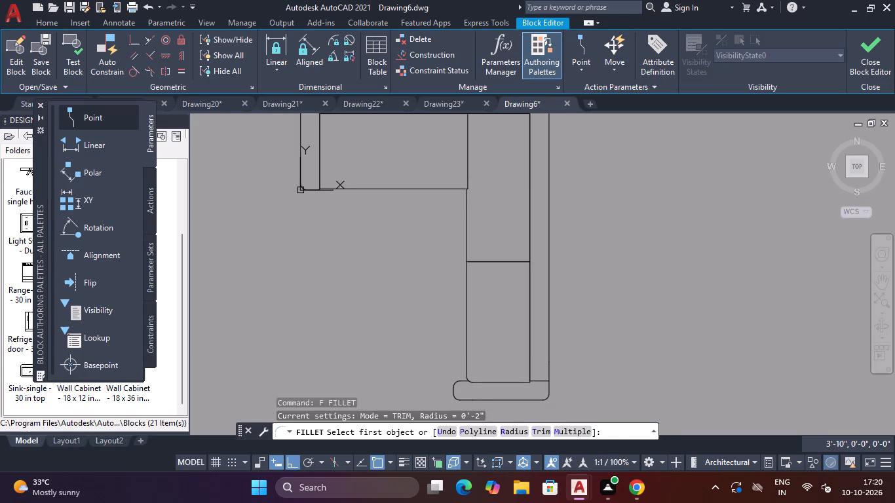
pyautogui.click(467, 168)
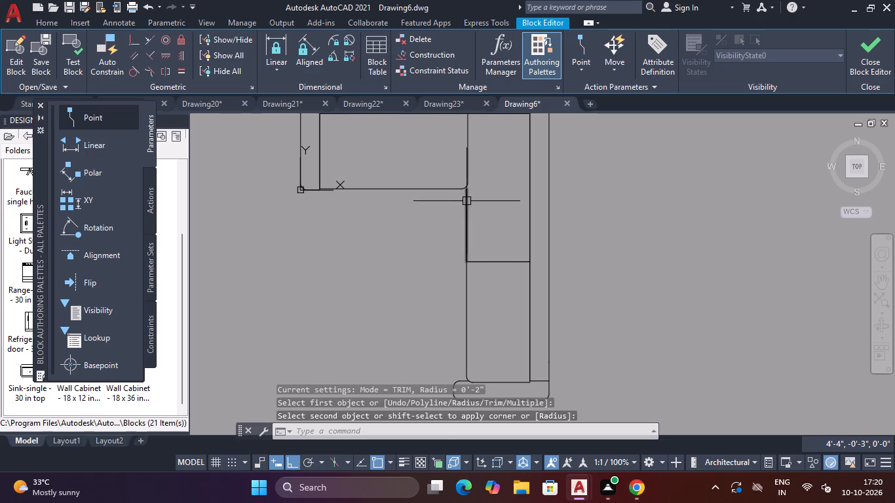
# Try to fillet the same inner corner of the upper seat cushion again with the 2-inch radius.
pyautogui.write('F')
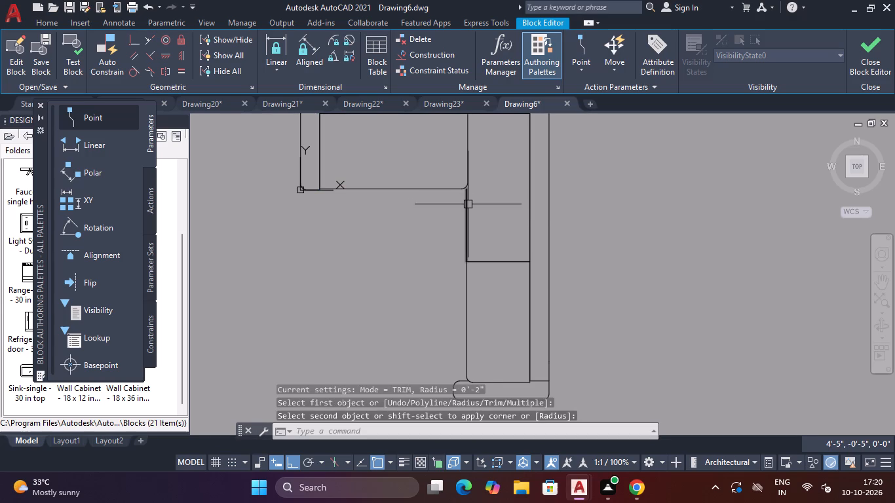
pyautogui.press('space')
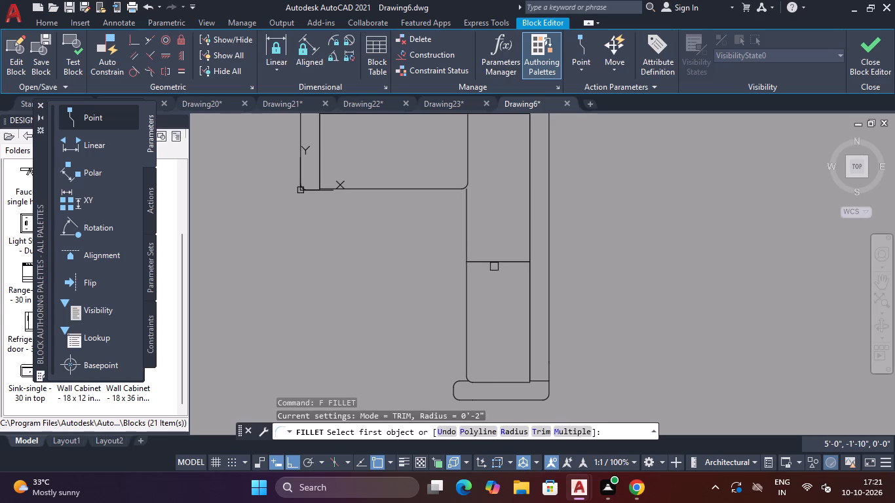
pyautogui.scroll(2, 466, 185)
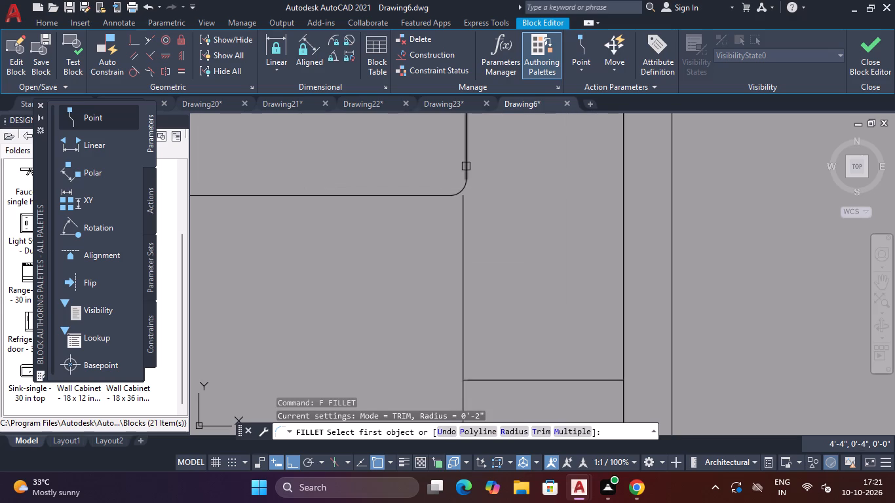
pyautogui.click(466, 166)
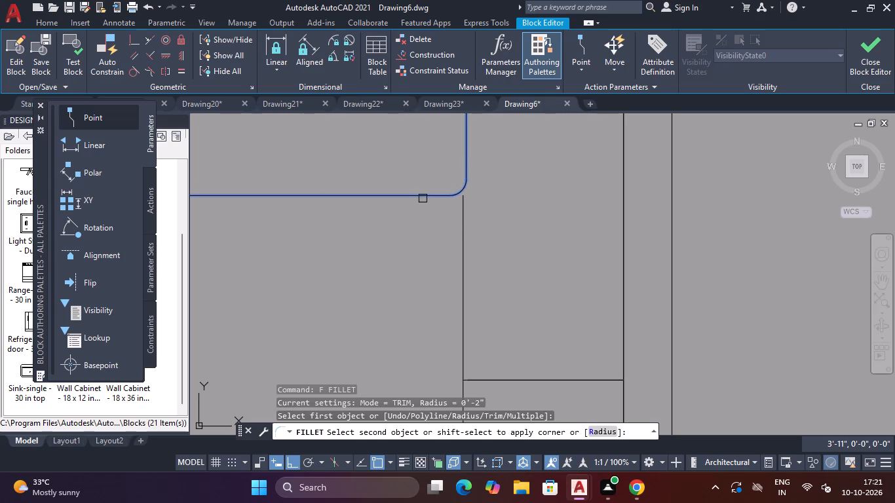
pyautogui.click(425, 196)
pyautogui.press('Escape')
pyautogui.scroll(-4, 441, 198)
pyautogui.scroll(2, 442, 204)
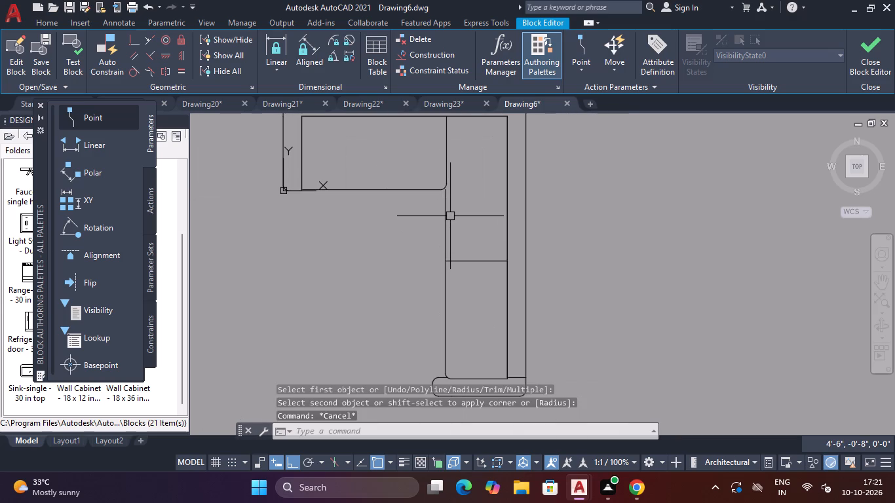
# Trim the vertical seat edge line just below the rounded inner corner of the sofa.
pyautogui.write('TR')
pyautogui.press('space')
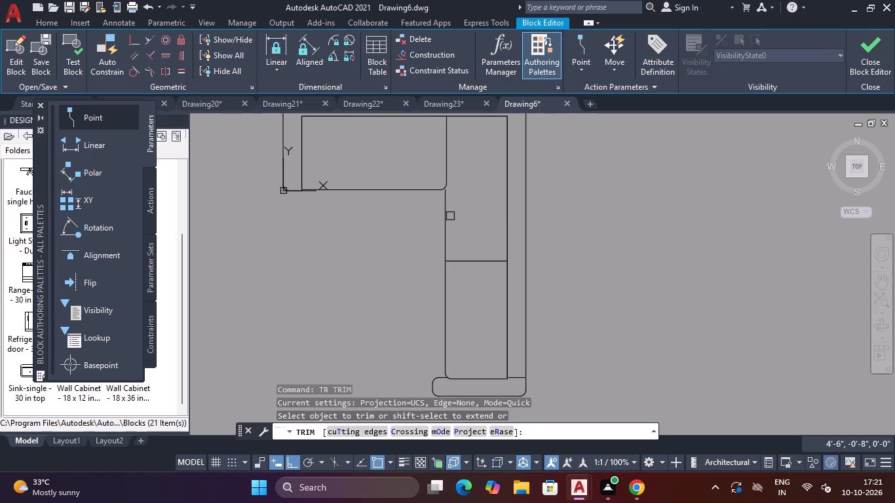
pyautogui.keyDown('shift'); pyautogui.click(446, 202); pyautogui.keyUp('shift')
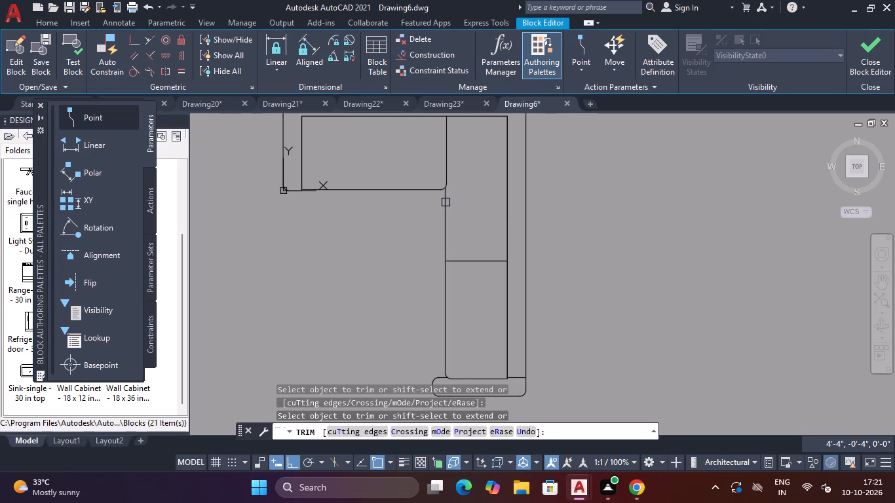
pyautogui.press('Escape')
pyautogui.scroll(-1, 465, 258)
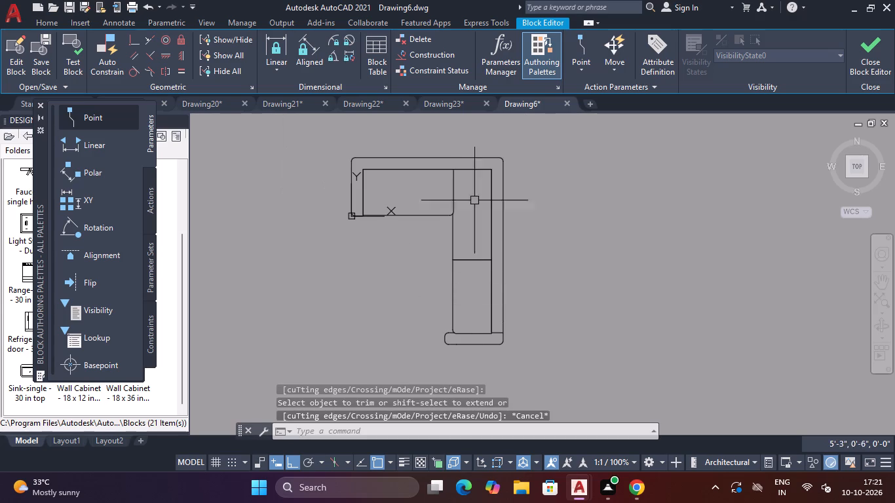
# Close the Block Editor, saving the changes to the L Sofa block.
pyautogui.click(869, 47)
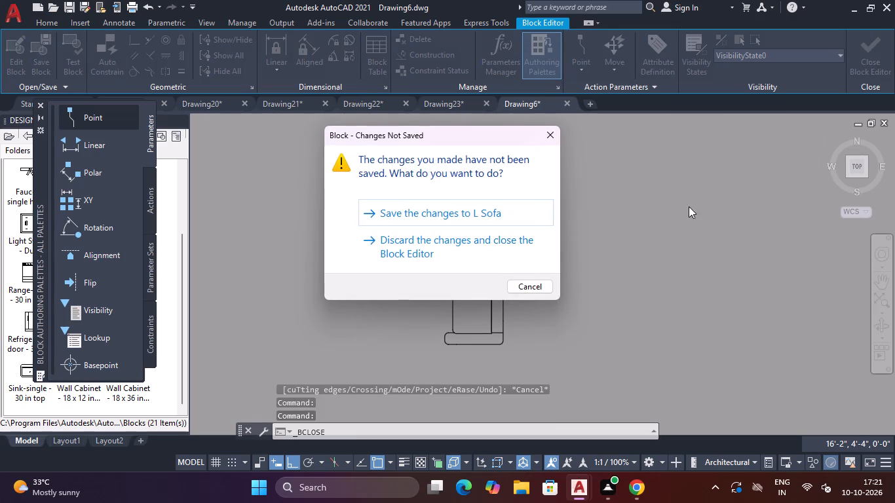
pyautogui.click(529, 214)
# Move the L sofa block with Ortho off into the floor plan's central hall between the two bathrooms, about 22'-10" away.
pyautogui.scroll(-3, 420, 235)
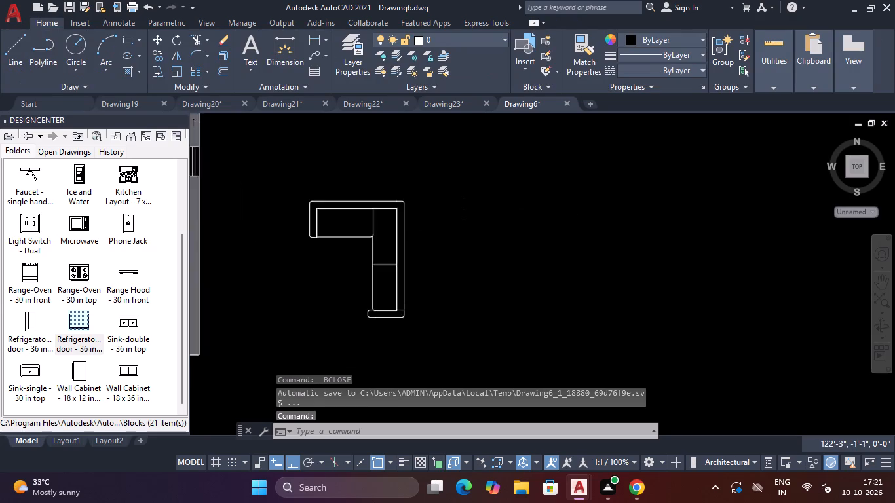
pyautogui.scroll(3, 404, 246)
pyautogui.scroll(-2, 411, 229)
pyautogui.scroll(-1, 315, 212)
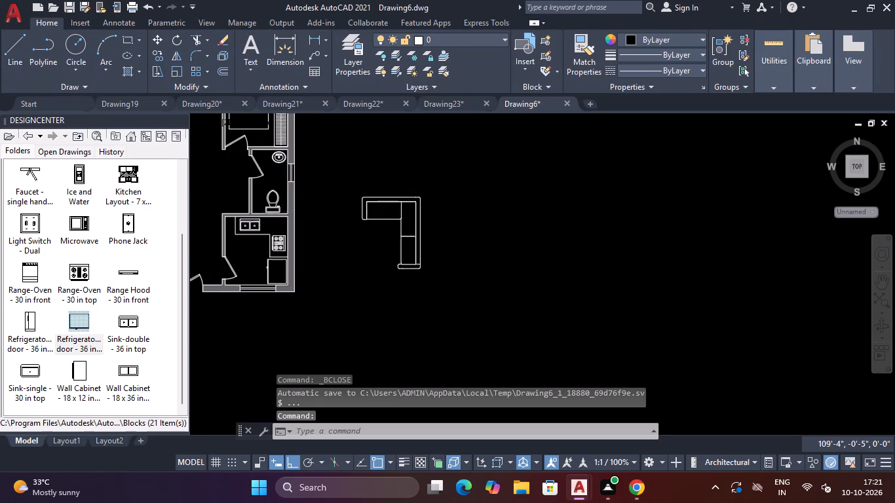
pyautogui.scroll(-1, 315, 212)
pyautogui.scroll(2, 256, 180)
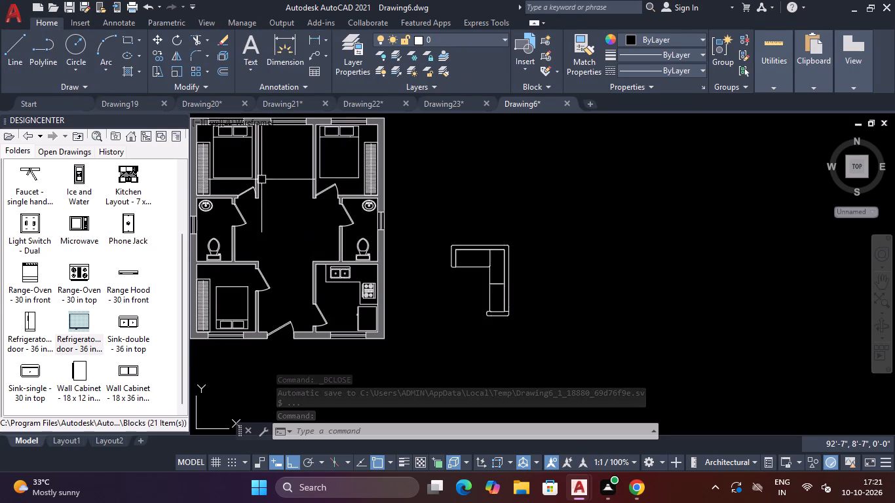
pyautogui.click(524, 193)
pyautogui.click(431, 352)
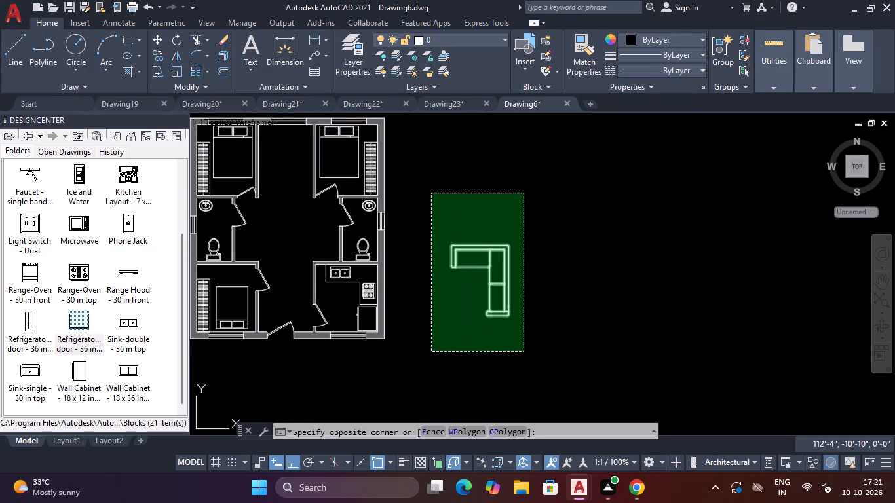
pyautogui.write('M')
pyautogui.press('space')
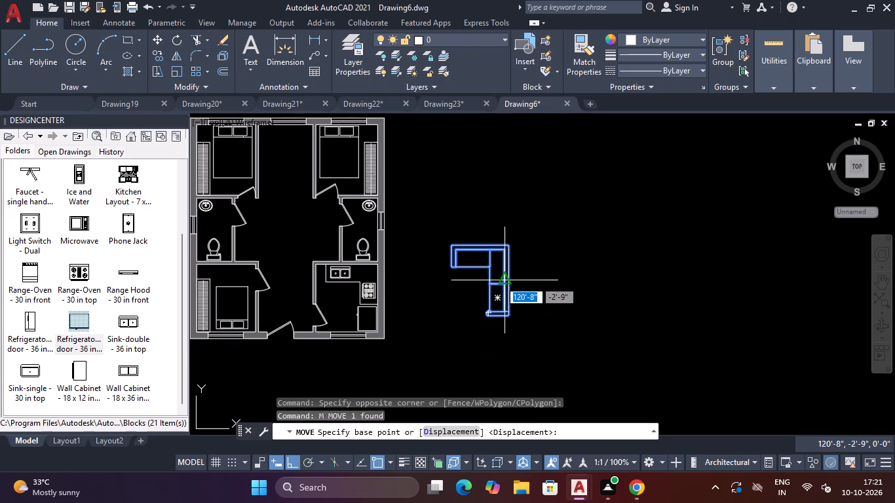
pyautogui.click(496, 280)
pyautogui.scroll(-3, 496, 280)
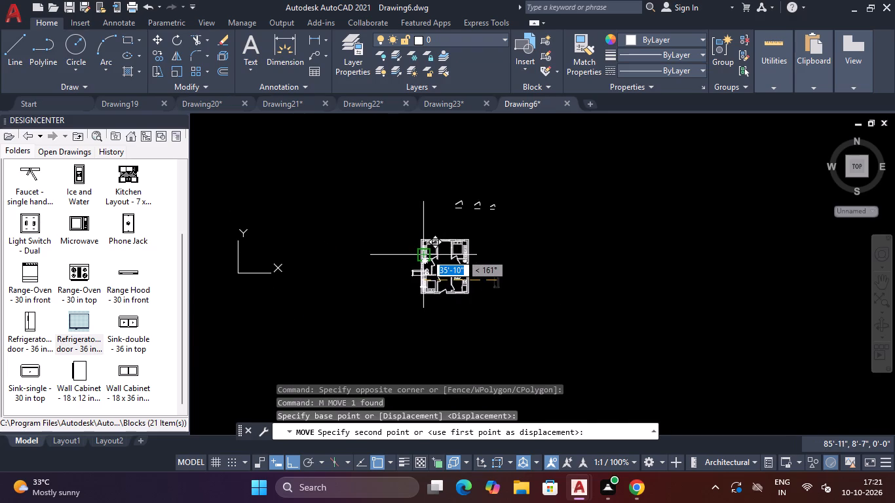
pyautogui.press('F8')
pyautogui.scroll(4, 427, 253)
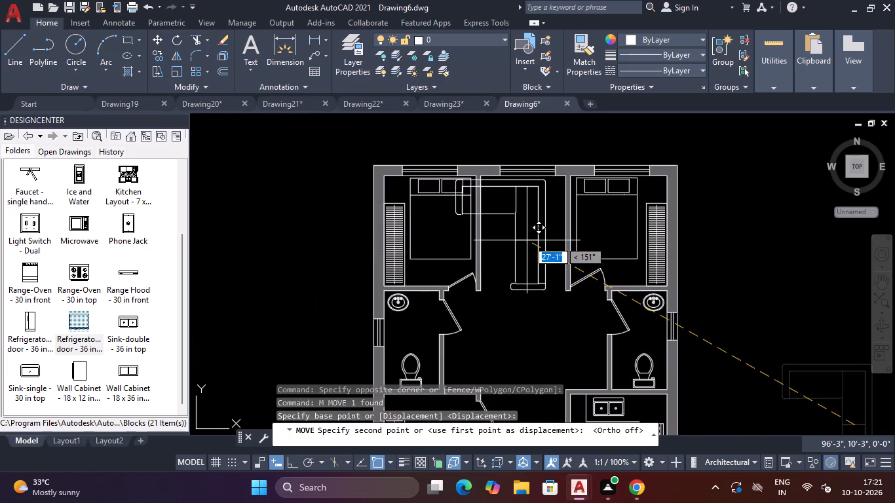
pyautogui.scroll(2, 534, 240)
pyautogui.scroll(-3, 539, 244)
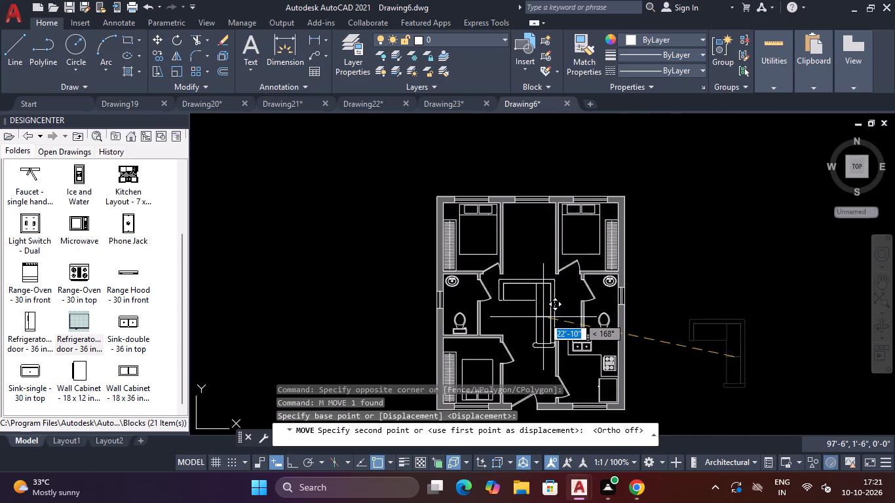
pyautogui.click(543, 317)
pyautogui.press('Escape')
# Scale the L sofa block down by eye in two passes, using a base point at its lower armrest.
pyautogui.click(557, 300)
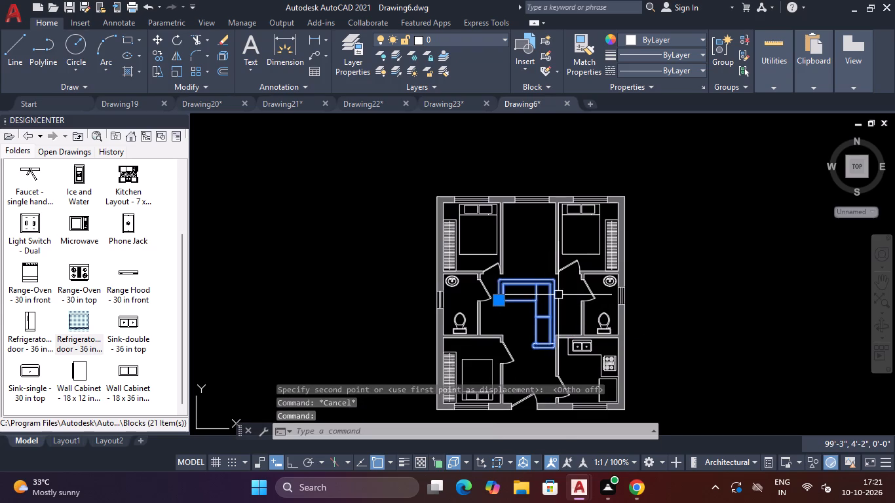
pyautogui.write('SC')
pyautogui.press('space')
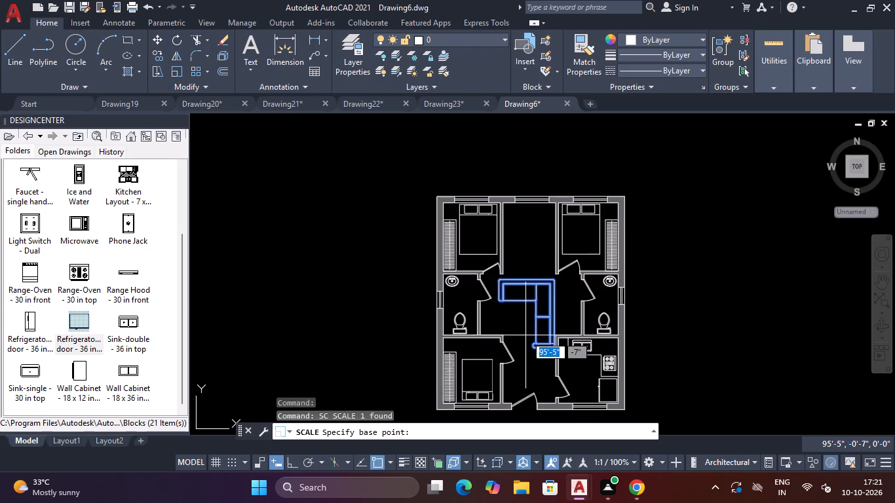
pyautogui.click(529, 349)
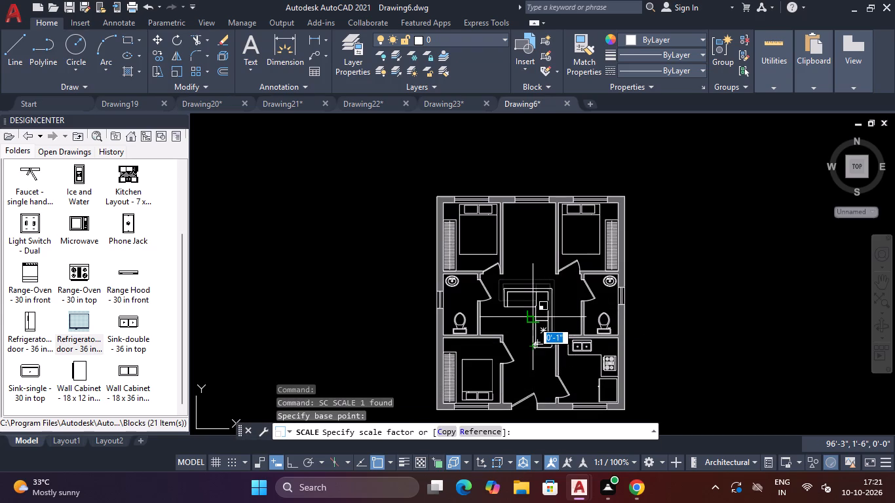
pyautogui.click(534, 316)
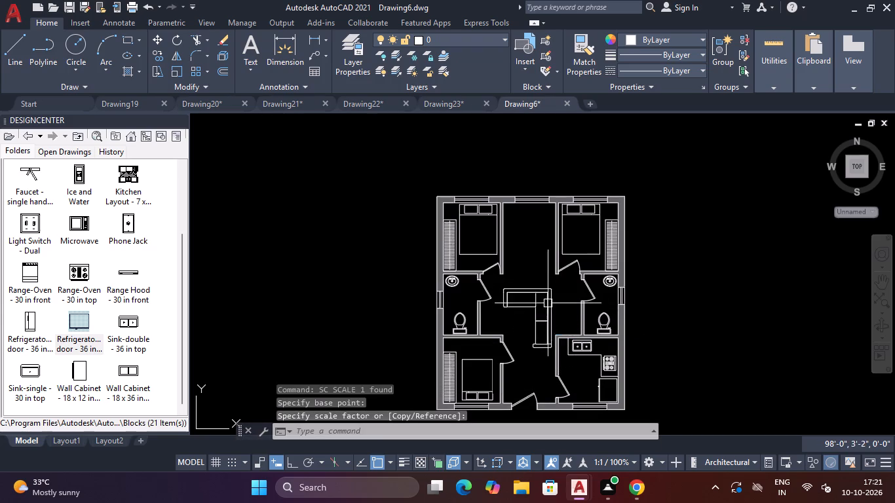
pyautogui.click(560, 291)
pyautogui.click(548, 310)
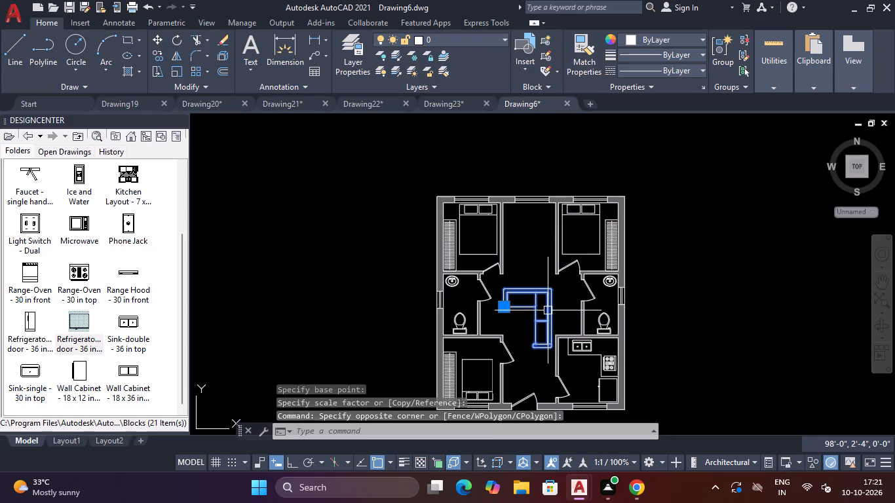
pyautogui.write('SC')
pyautogui.press('space')
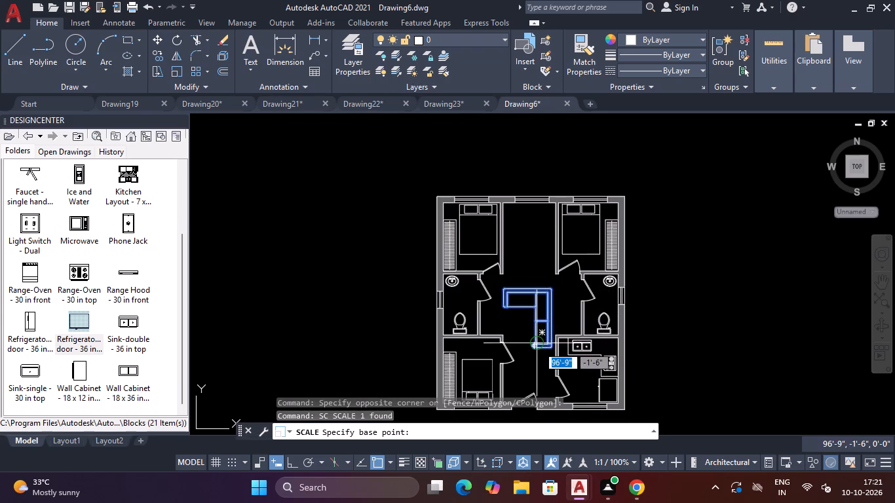
pyautogui.click(538, 346)
pyautogui.click(543, 321)
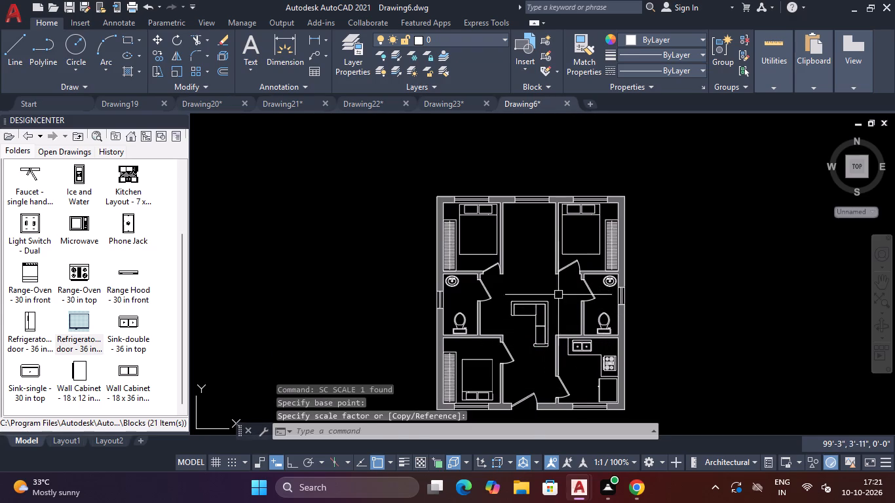
# Move the reduced L sofa about 11'-2" up between the two upper bedrooms, close to the right-hand wall and below the window.
pyautogui.moveTo(560, 289); pyautogui.dragTo(558, 296)
pyautogui.click(547, 313)
pyautogui.write('M')
pyautogui.press('space')
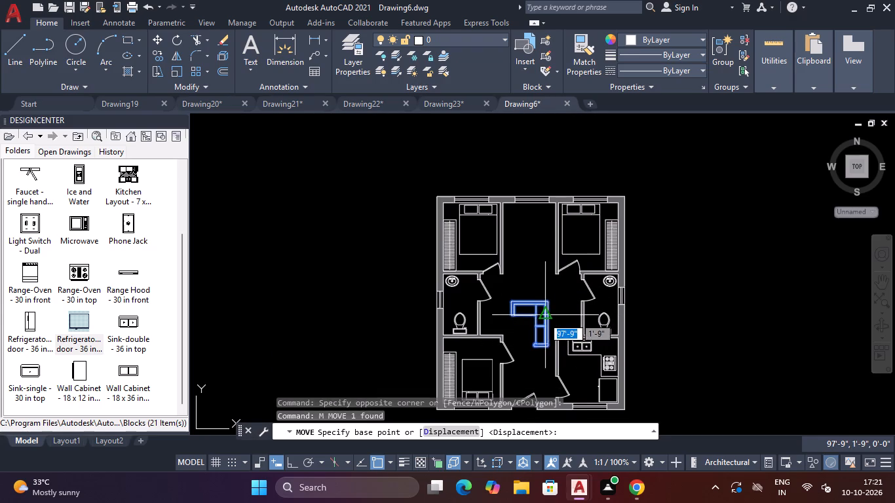
pyautogui.click(543, 320)
pyautogui.scroll(3, 541, 235)
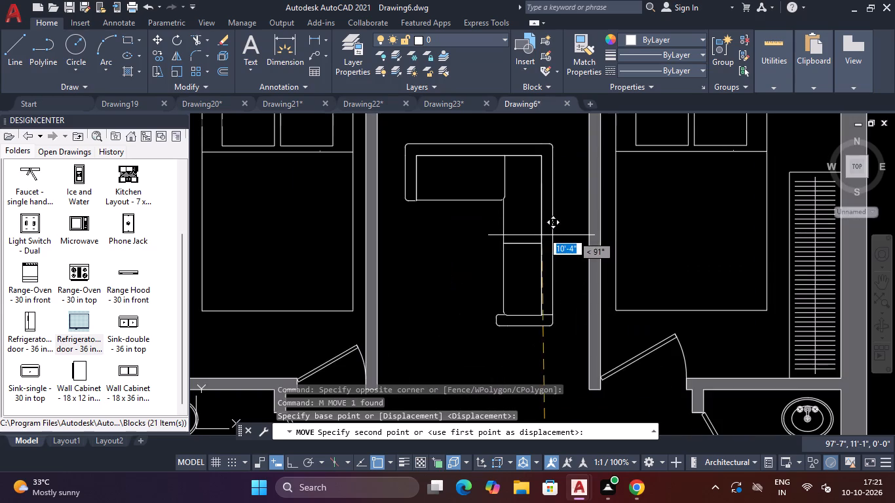
pyautogui.scroll(-2, 548, 223)
pyautogui.scroll(2, 548, 223)
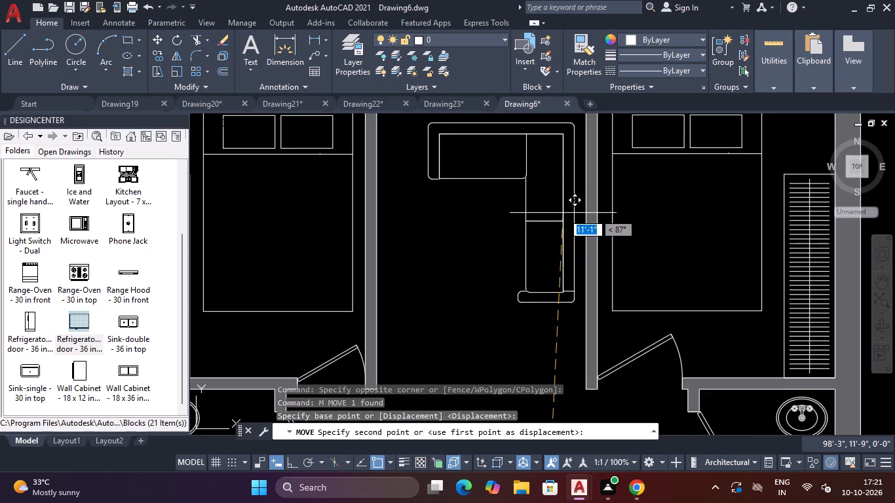
pyautogui.scroll(-2, 563, 213)
pyautogui.scroll(1, 564, 212)
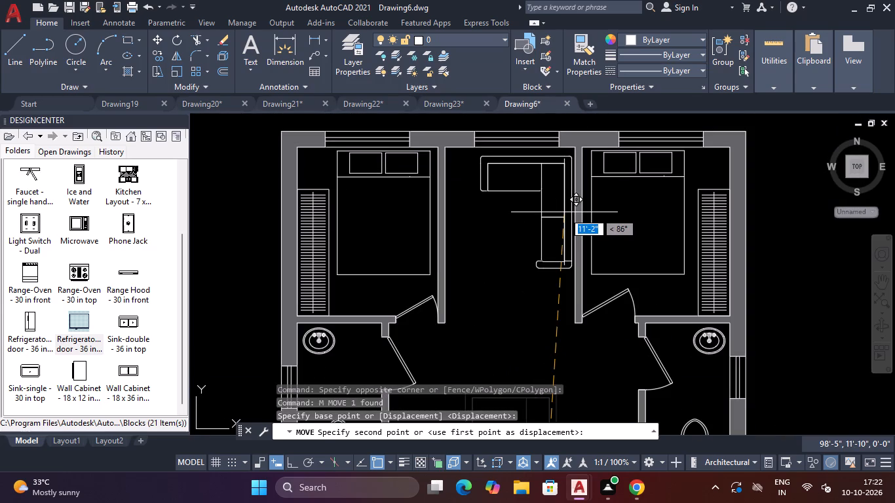
pyautogui.click(564, 212)
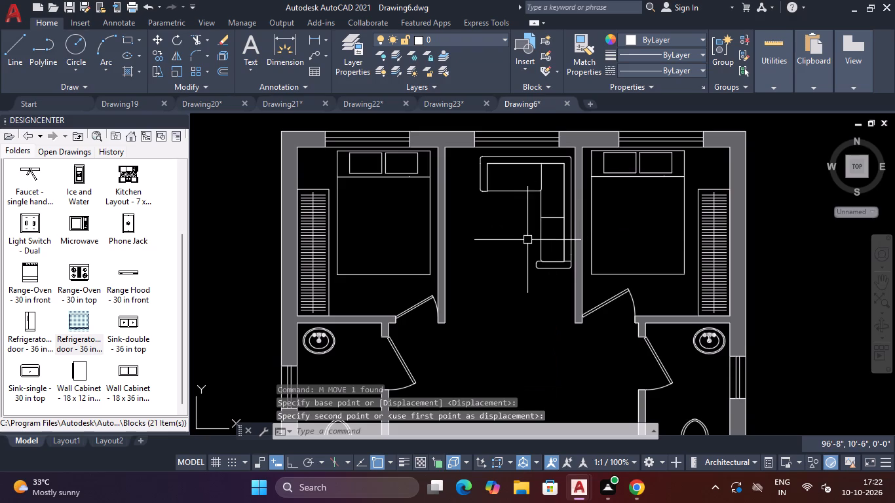
# Draw a near-square table rectangle about 2'-3" wide in the open corner of the L sofa.
pyautogui.write('REC')
pyautogui.press('space')
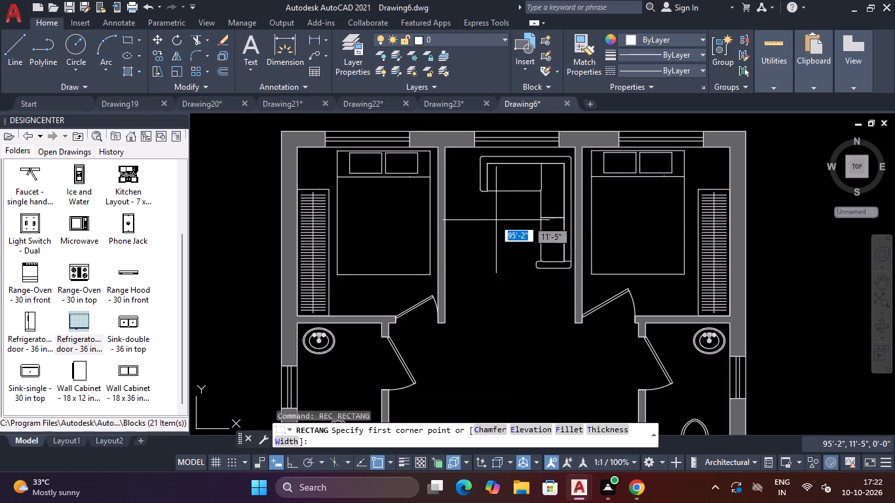
pyautogui.click(486, 203)
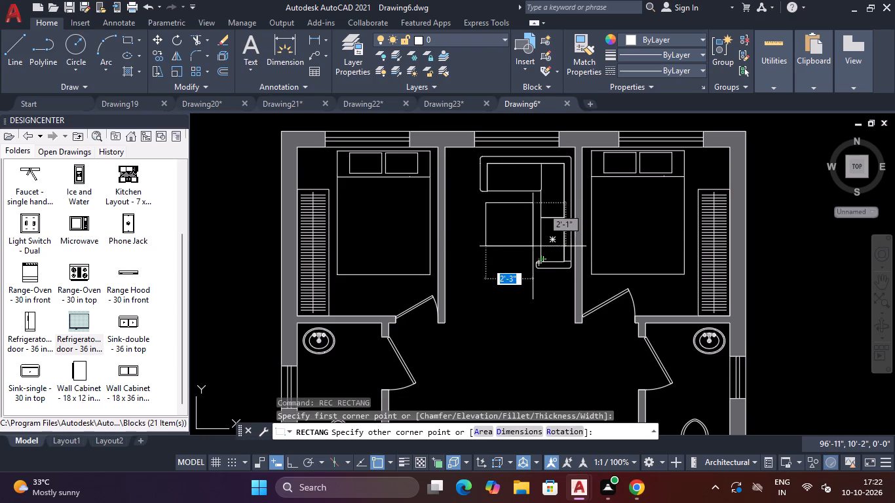
pyautogui.click(533, 252)
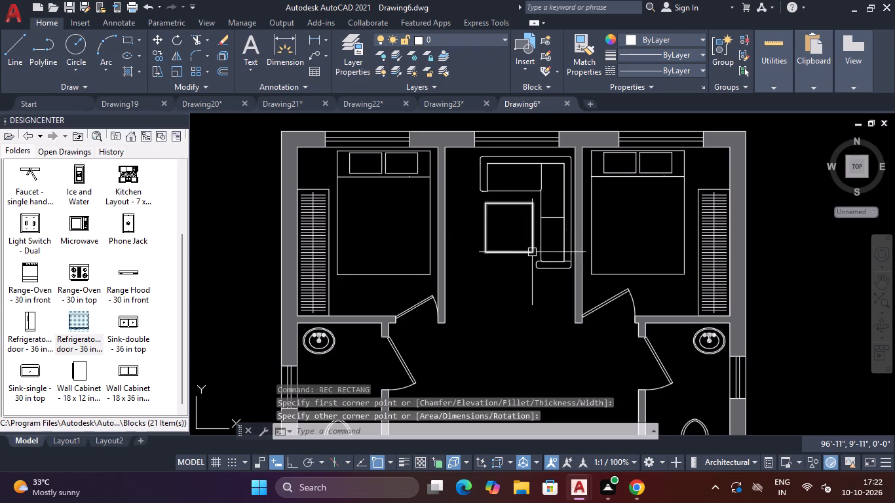
# Offset the table rectangle 6" inward.
pyautogui.write('O')
pyautogui.press('space')
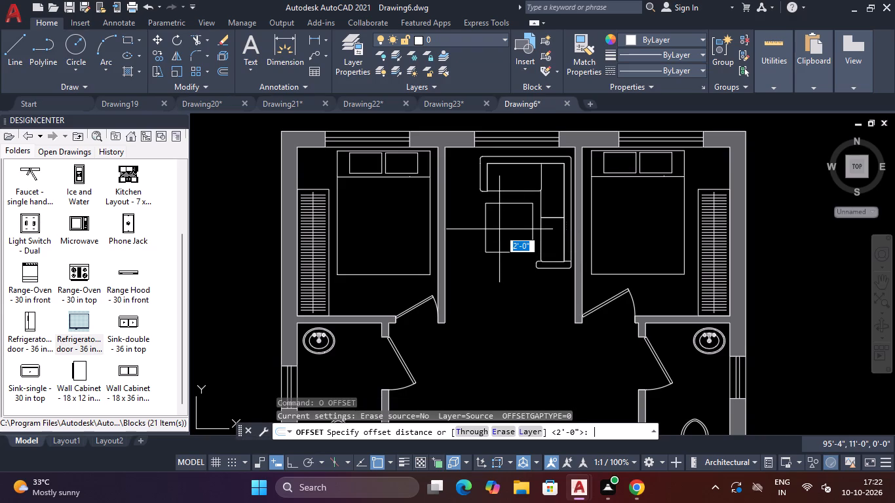
pyautogui.press('6')
pyautogui.hotkey('shift', '"')
pyautogui.press('Return')
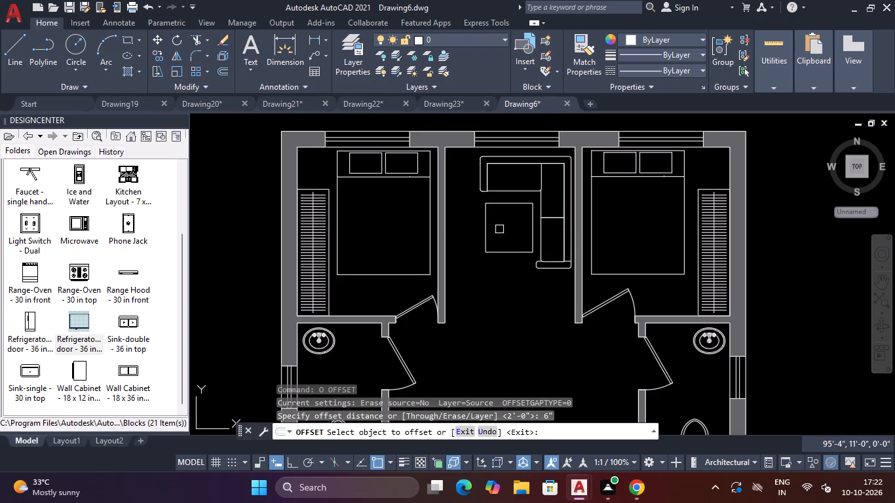
pyautogui.click(513, 206)
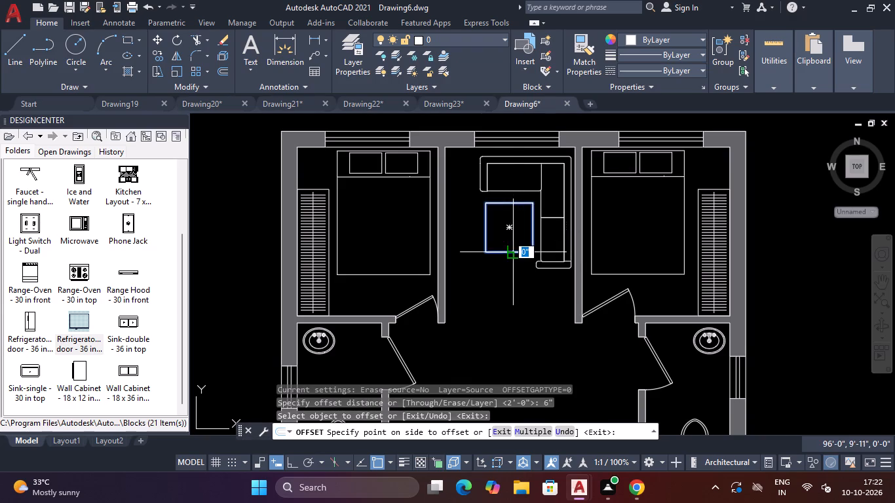
pyautogui.click(513, 230)
pyautogui.press('Escape')
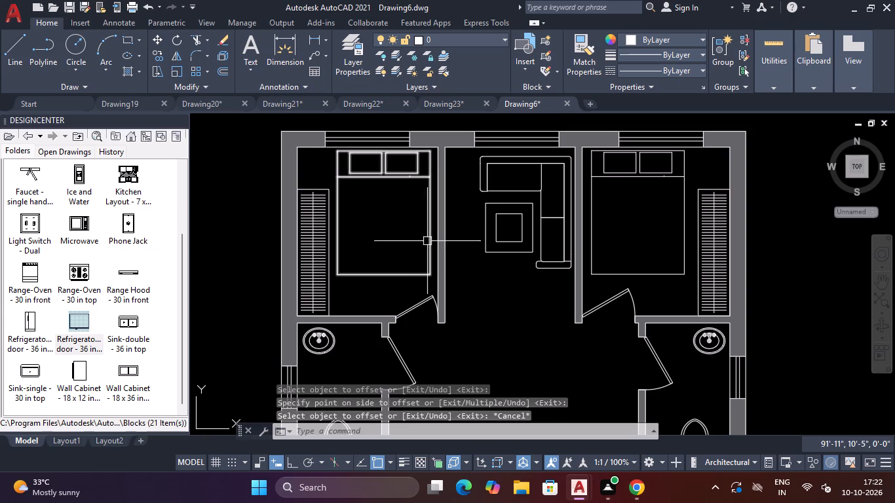
pyautogui.press('Escape')
# Draw a narrow upright rectangle about 8" wide and 4'-4" long beside the wall opposite the L sofa.
pyautogui.write('REC')
pyautogui.press('space')
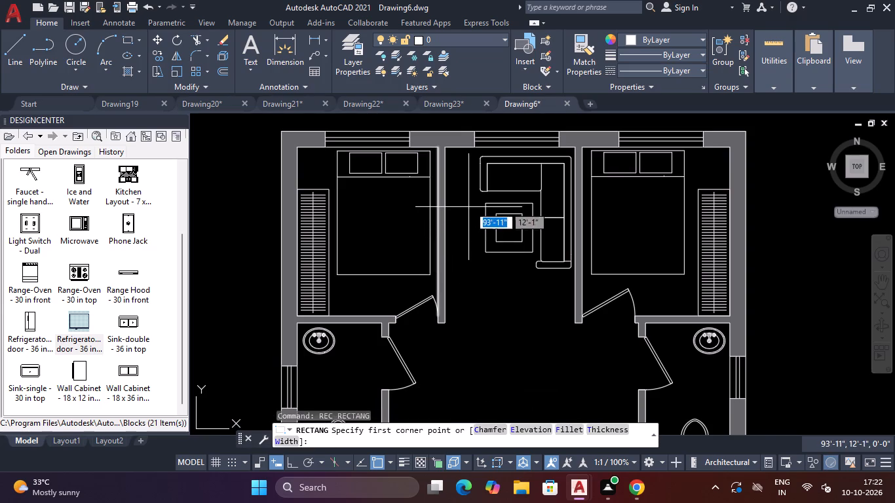
pyautogui.scroll(2, 469, 203)
pyautogui.click(411, 172)
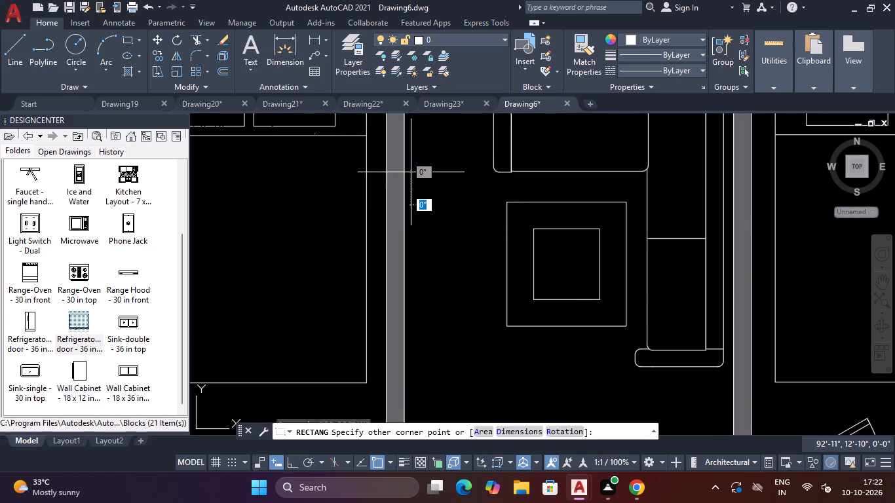
pyautogui.scroll(-2, 451, 348)
pyautogui.scroll(1, 449, 366)
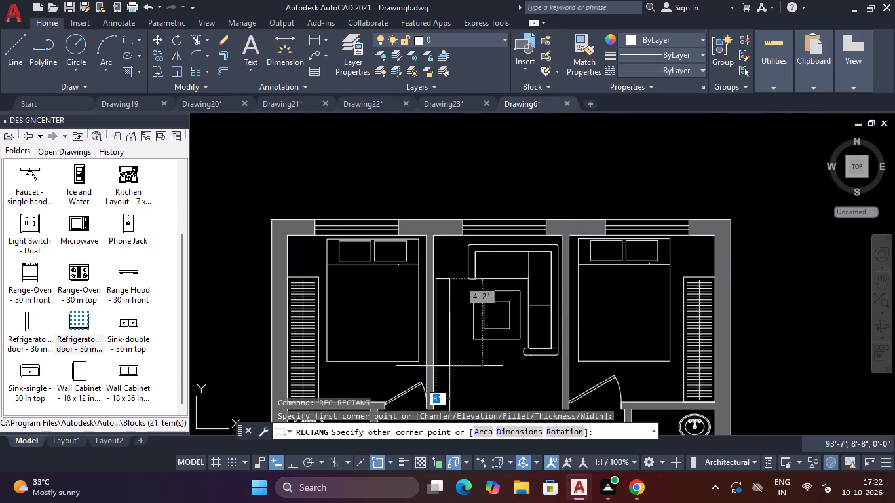
pyautogui.click(449, 372)
pyautogui.press('Escape')
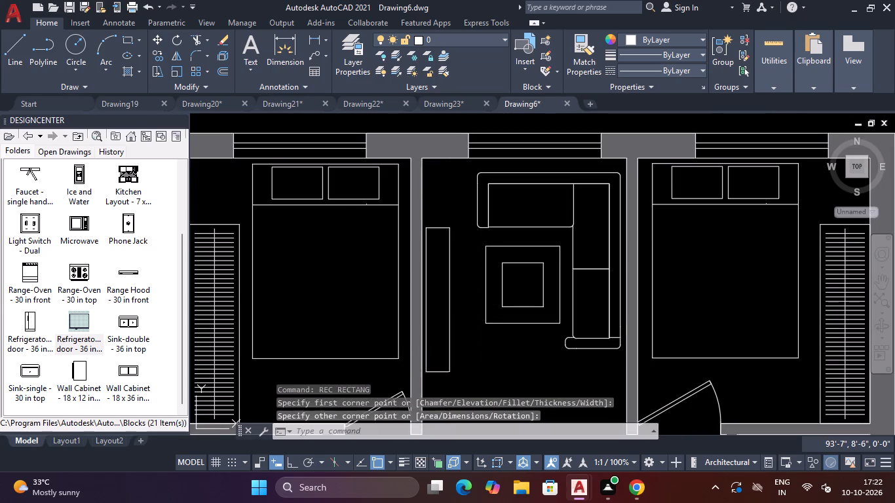
# Draw a thin upright rectangle about 2" wide and 3'-2" long inside the narrow wall-side rectangle.
pyautogui.write('REC')
pyautogui.press('space')
pyautogui.scroll(1, 434, 251)
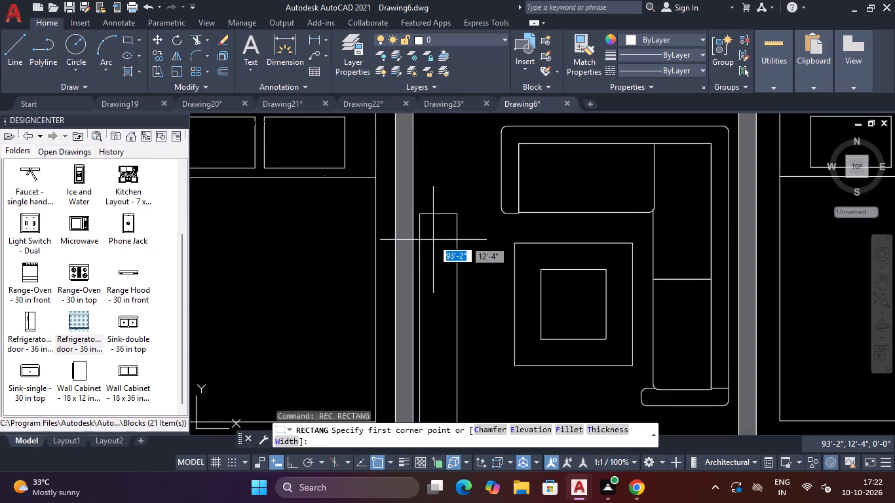
pyautogui.click(431, 236)
pyautogui.scroll(-1, 433, 270)
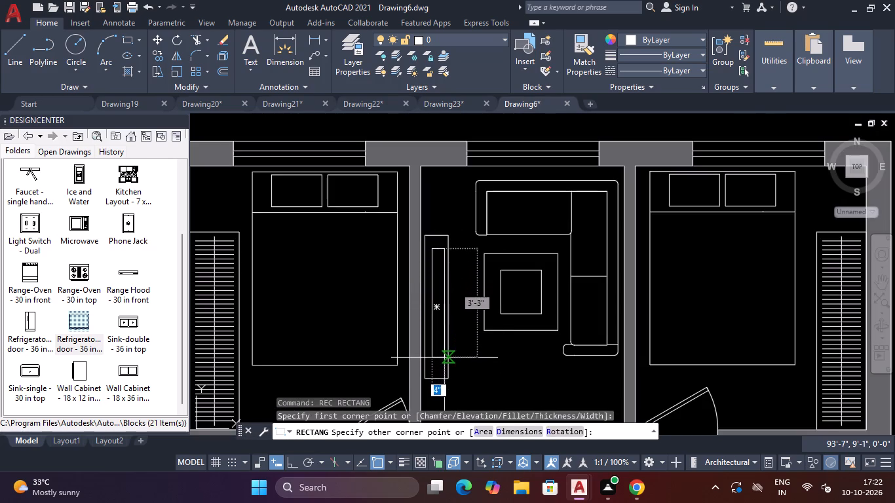
pyautogui.click(438, 354)
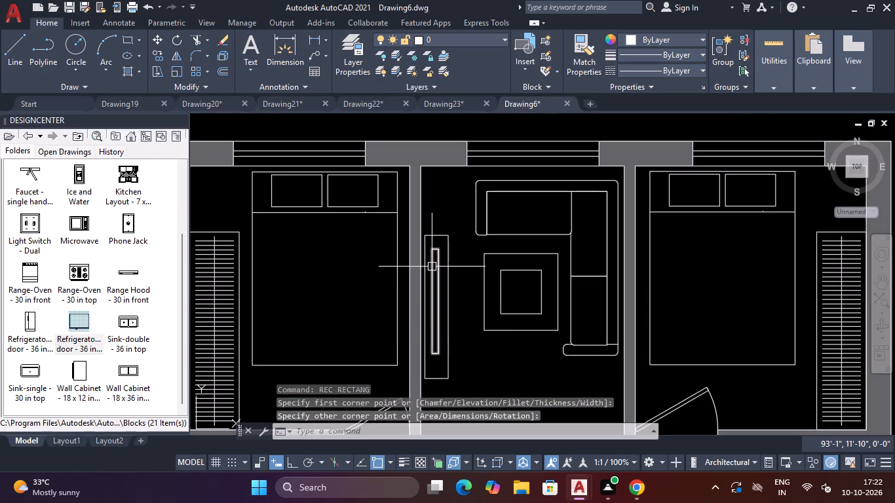
# Move the thin inner rectangle slightly toward the table, within the wall-side rectangle.
pyautogui.scroll(2, 432, 267)
pyautogui.click(451, 248)
pyautogui.click(441, 271)
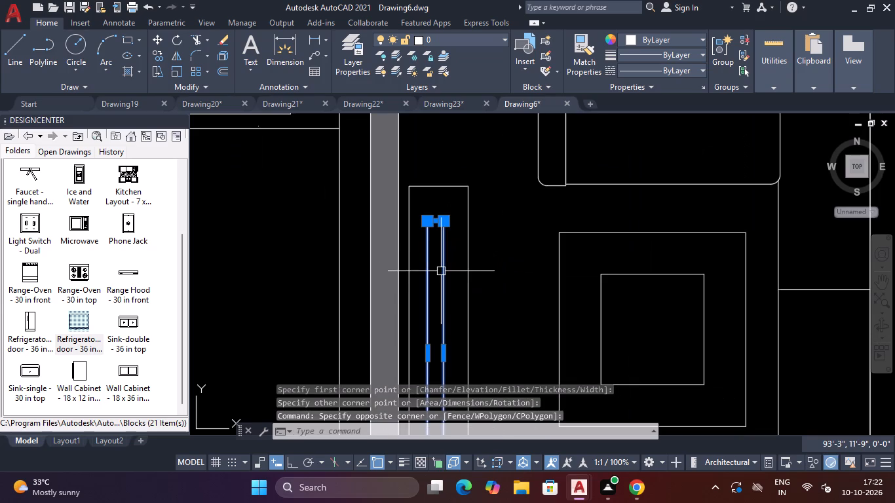
pyautogui.write('M')
pyautogui.press('space')
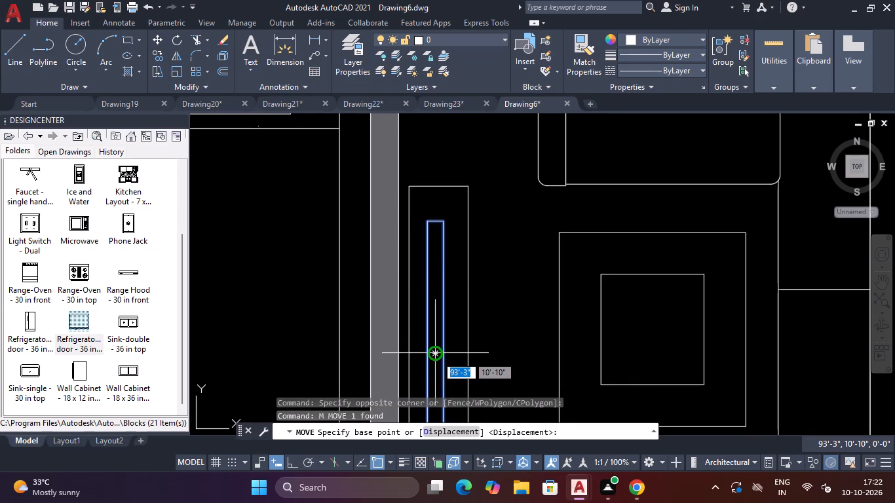
pyautogui.click(436, 356)
pyautogui.click(442, 355)
# Draw a shorter rectangle about 2" wide and 2'-6" long against the wall-facing side of the thin rectangle.
pyautogui.scroll(-2, 442, 355)
pyautogui.scroll(3, 442, 355)
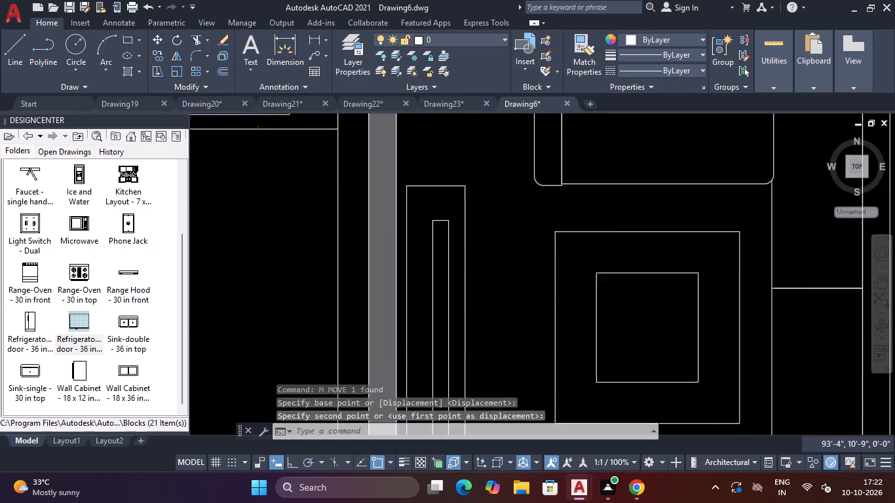
pyautogui.scroll(-3, 442, 355)
pyautogui.write('REC')
pyautogui.press('space')
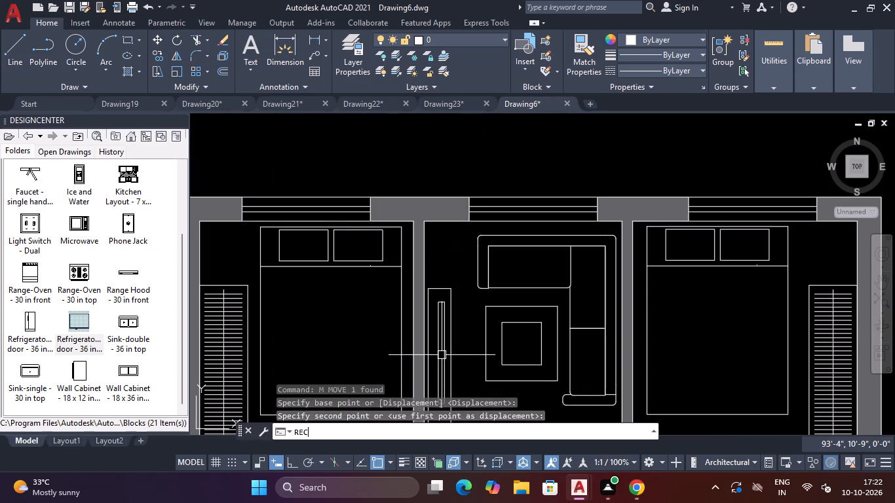
pyautogui.scroll(2, 435, 339)
pyautogui.click(438, 280)
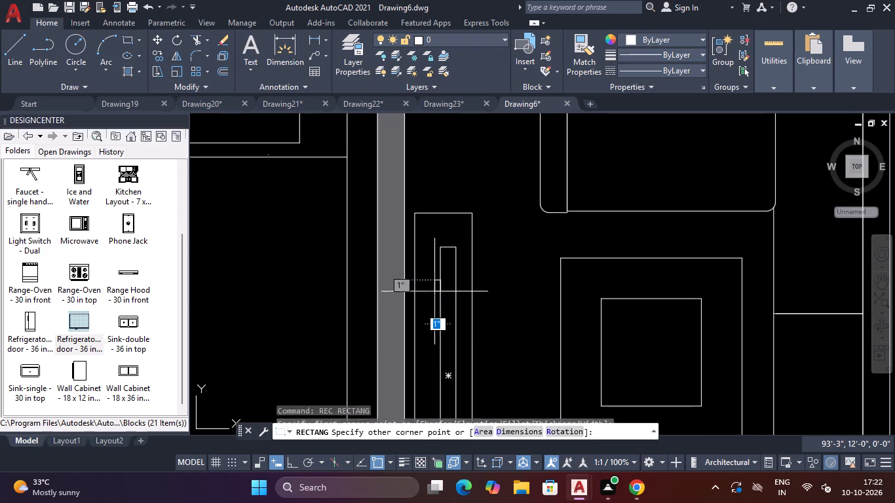
pyautogui.scroll(-3, 430, 318)
pyautogui.scroll(3, 431, 368)
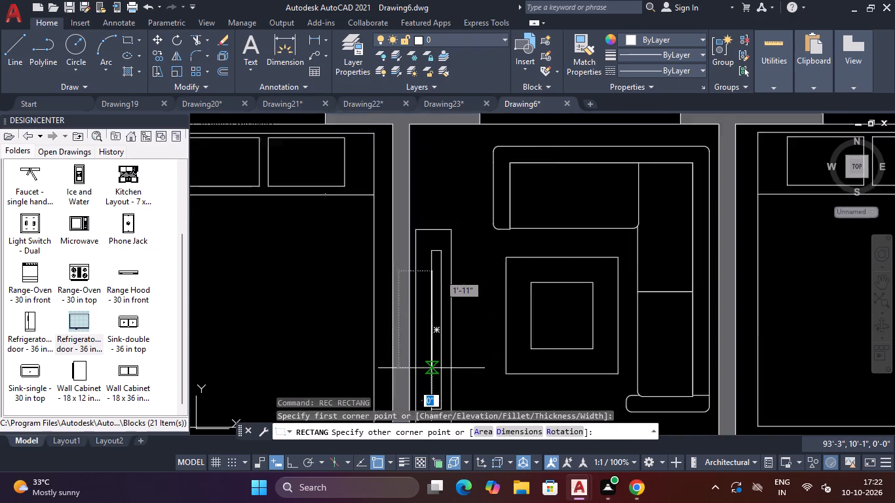
pyautogui.scroll(-2, 421, 382)
pyautogui.scroll(2, 420, 387)
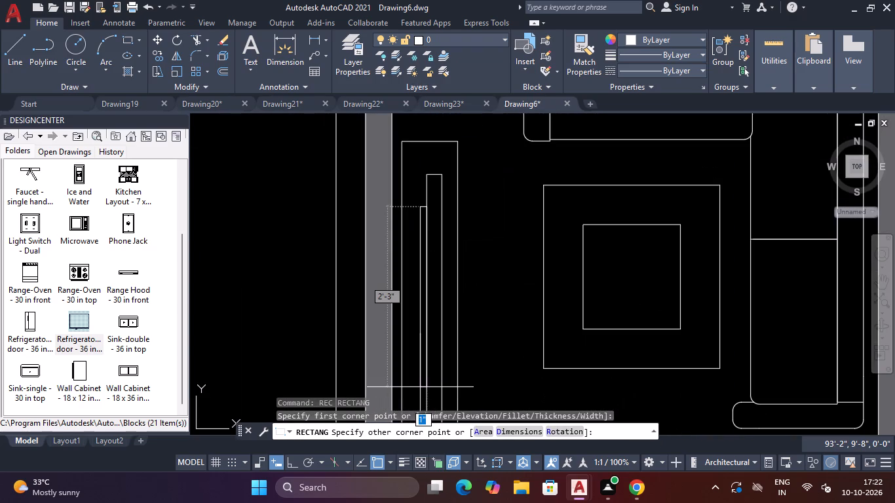
pyautogui.scroll(-2, 417, 396)
pyautogui.scroll(2, 417, 396)
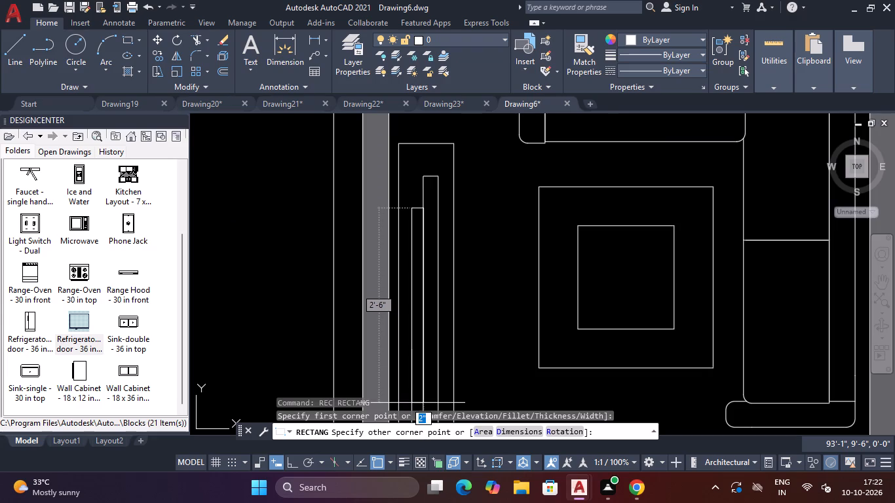
pyautogui.click(411, 403)
pyautogui.scroll(-2, 411, 403)
pyautogui.press('Escape')
# Draw a circle of about 1" radius centred on the thin rectangle's top edge.
pyautogui.scroll(-5, 439, 367)
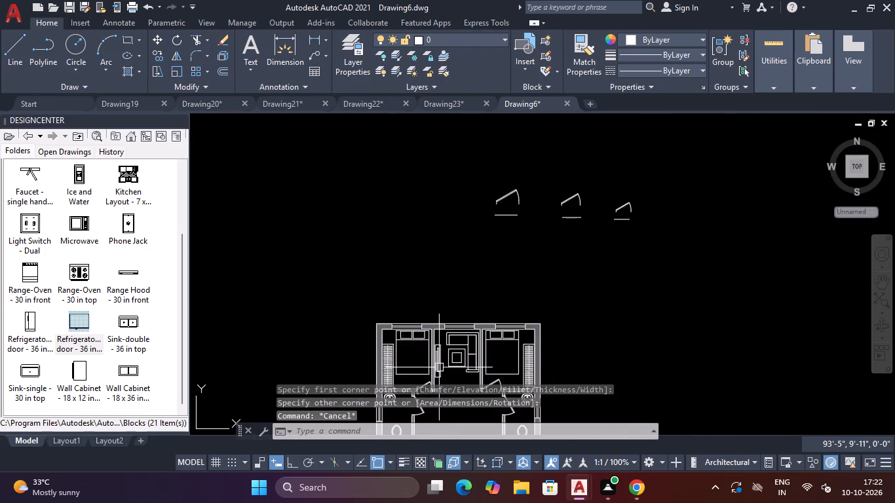
pyautogui.scroll(3, 436, 375)
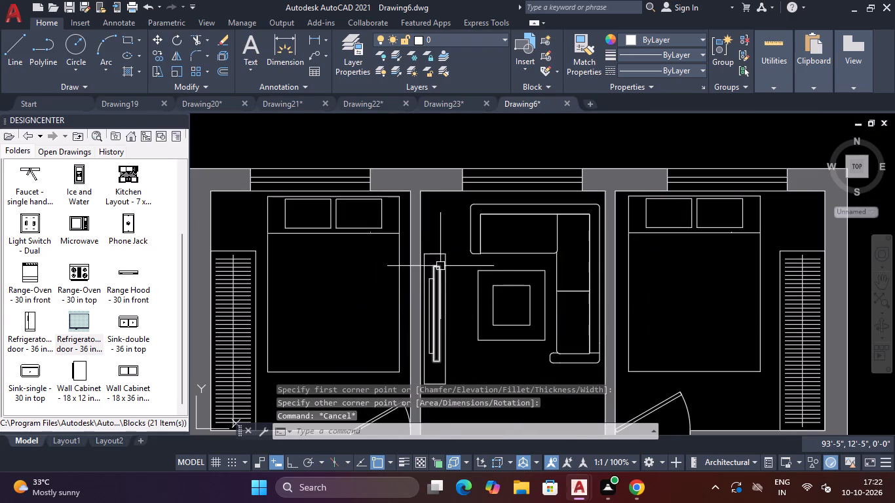
pyautogui.scroll(3, 440, 265)
pyautogui.scroll(-2, 440, 265)
pyautogui.write('C')
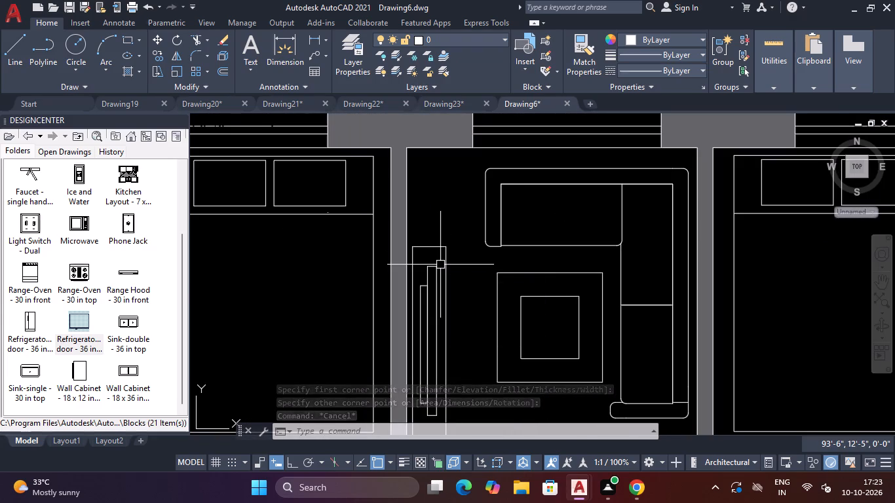
pyautogui.press('space')
pyautogui.scroll(4, 438, 265)
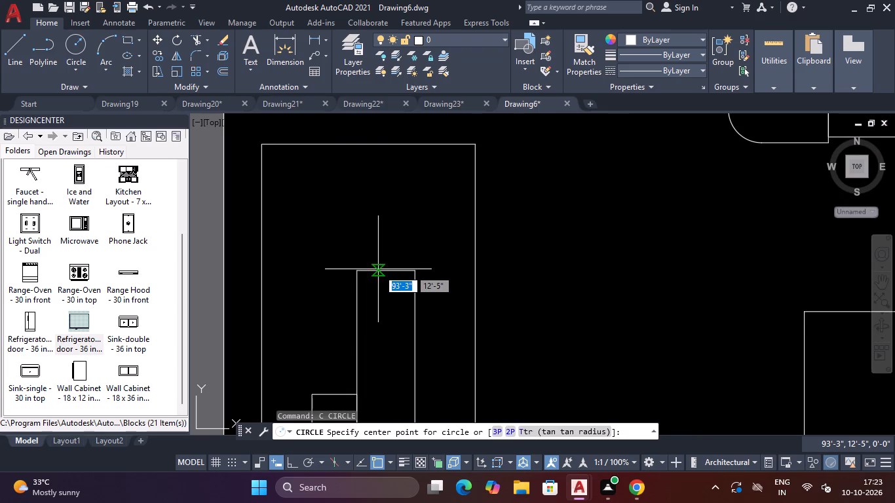
pyautogui.click(385, 270)
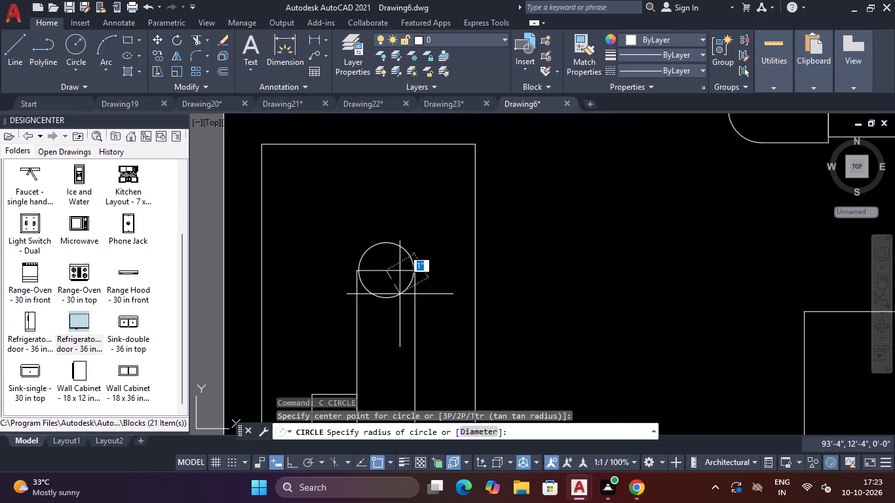
pyautogui.click(400, 294)
# Draw a matching circle of about 1" radius centred on the thin rectangle's bottom edge.
pyautogui.scroll(-6, 402, 291)
pyautogui.scroll(4, 403, 351)
pyautogui.press('space')
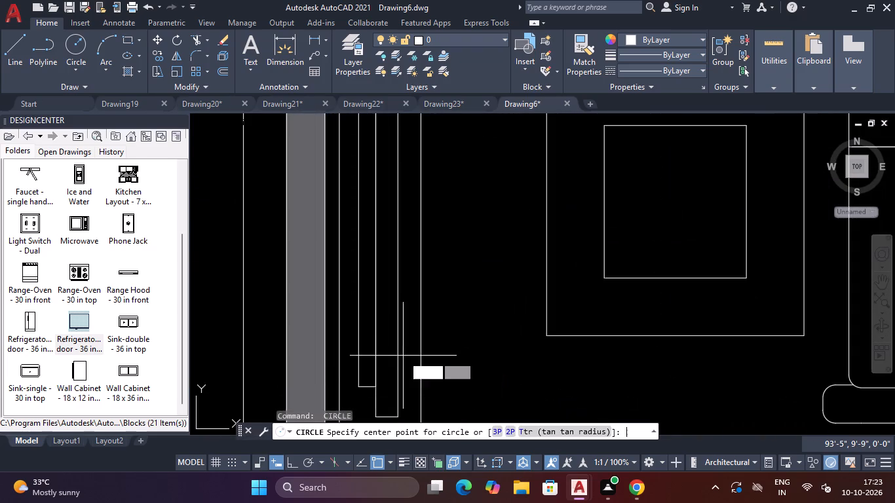
pyautogui.scroll(-5, 400, 356)
pyautogui.scroll(4, 398, 374)
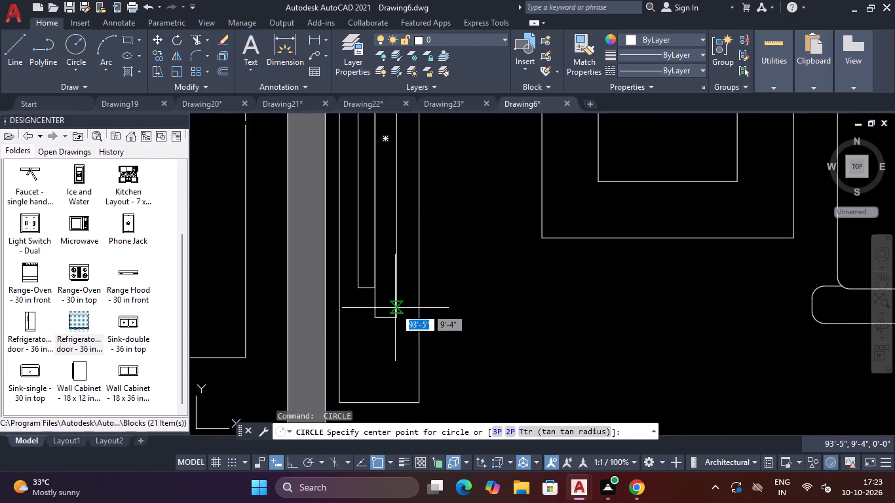
pyautogui.click(388, 316)
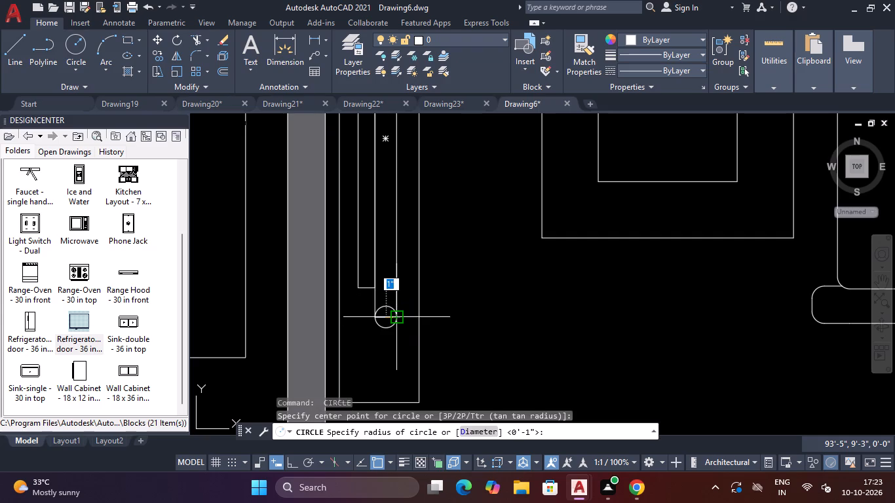
pyautogui.click(397, 324)
pyautogui.press('Escape')
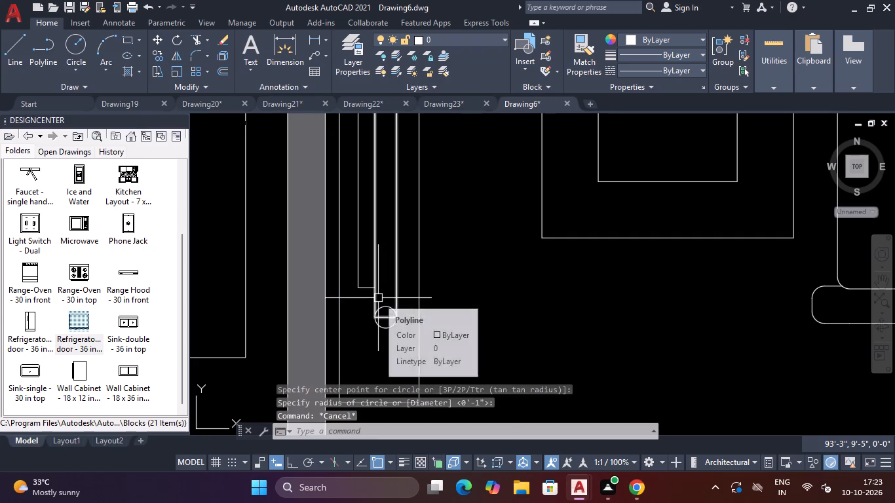
# Trim the bottom circle's inner half and the thin rectangle's bottom edge to leave a rounded end.
pyautogui.write('TR')
pyautogui.press('space')
pyautogui.scroll(3, 378, 298)
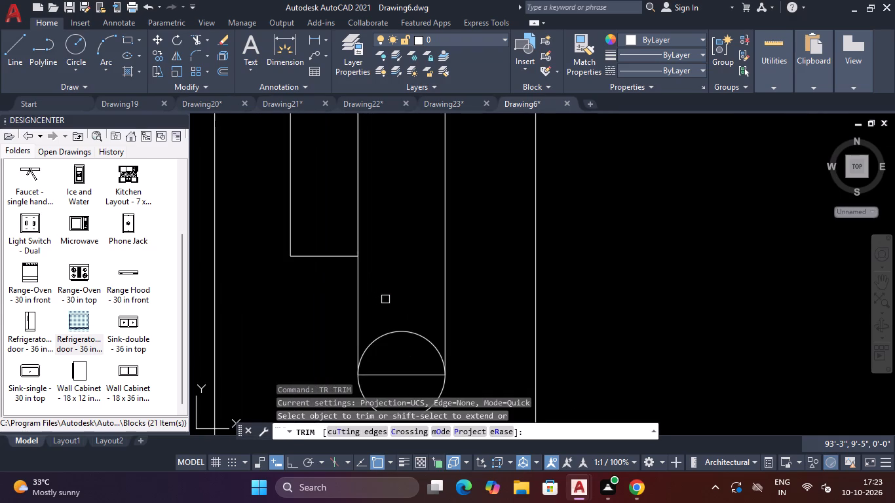
pyautogui.click(385, 299)
pyautogui.click(404, 343)
pyautogui.scroll(-1, 404, 343)
pyautogui.click(407, 354)
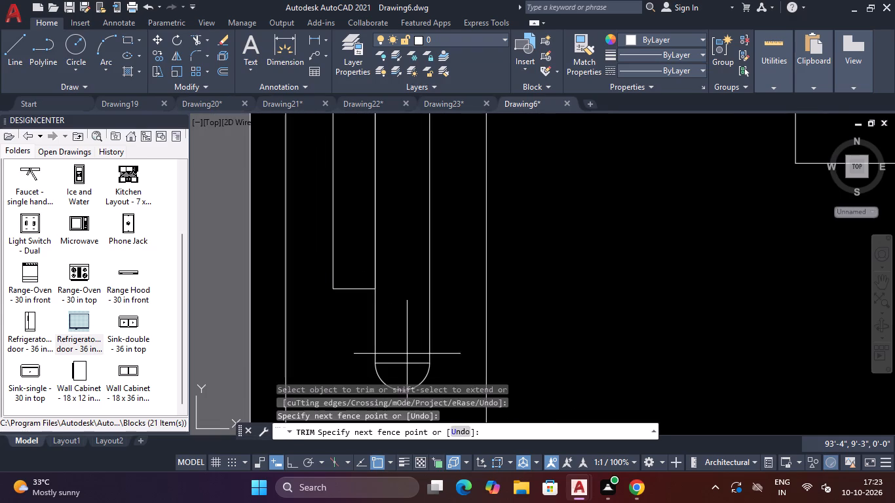
pyautogui.click(408, 370)
# Trim the top circle's inner half and the thin rectangle's top edge to leave a rounded end.
pyautogui.scroll(-4, 409, 362)
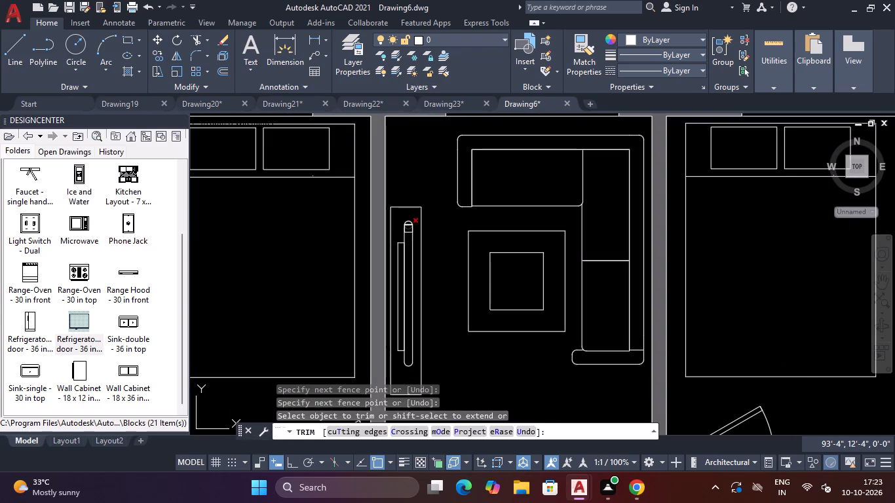
pyautogui.scroll(5, 408, 229)
pyautogui.click(390, 206)
pyautogui.doubleClick(384, 238)
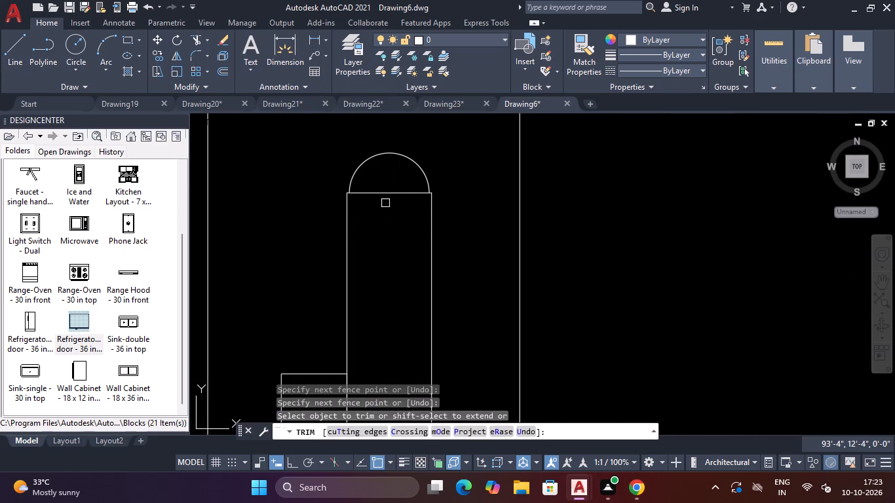
pyautogui.click(385, 201)
pyautogui.click(394, 171)
pyautogui.scroll(-3, 394, 182)
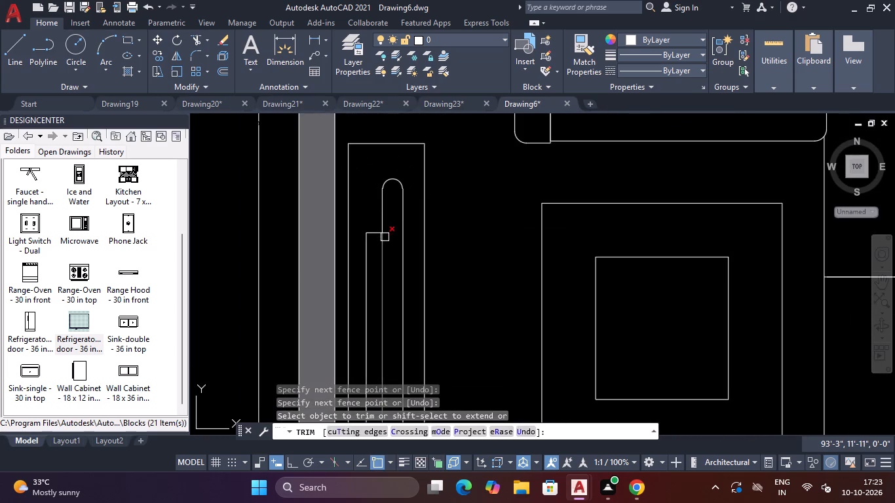
pyautogui.press('Escape')
# Draw a diagonal line from the shorter rectangle's top wall-side corner down to the thin rectangle's edge.
pyautogui.scroll(-3, 371, 248)
pyautogui.scroll(3, 371, 248)
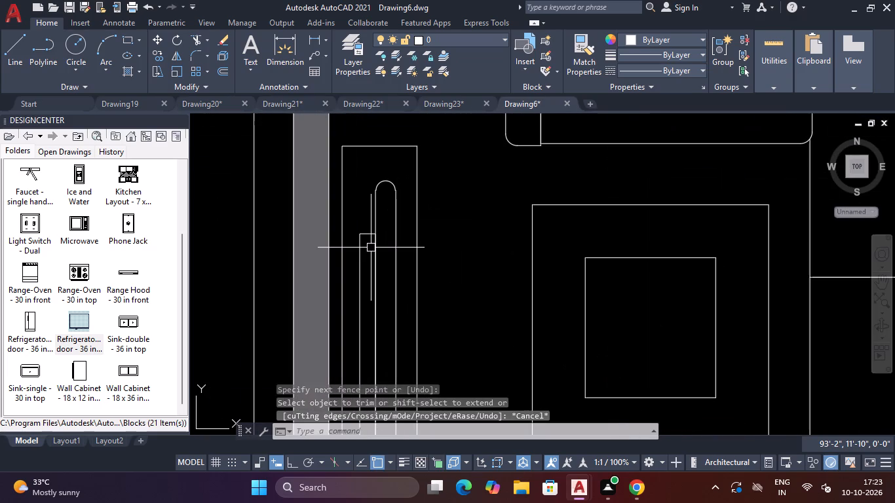
pyautogui.write('L')
pyautogui.press('space')
pyautogui.scroll(3, 370, 248)
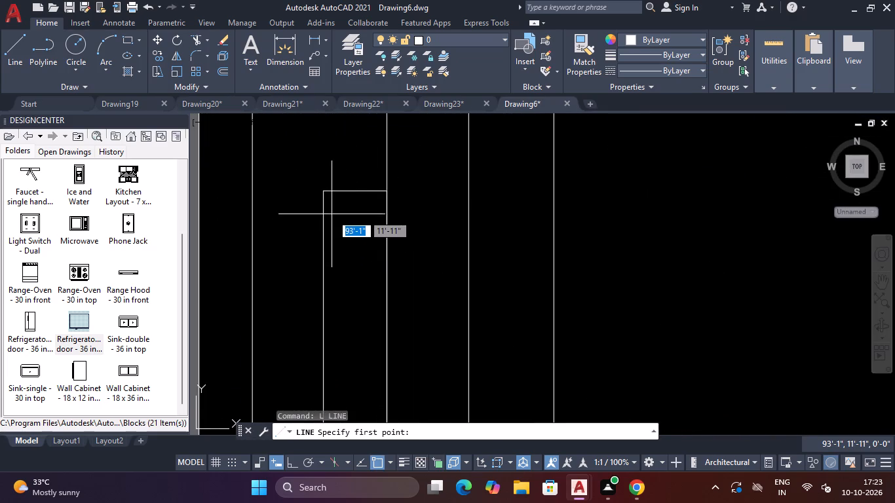
pyautogui.click(321, 192)
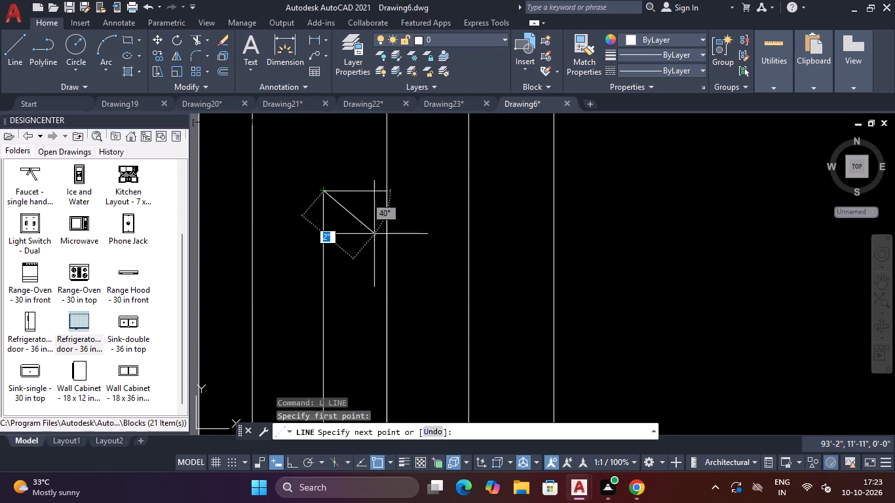
pyautogui.click(386, 258)
pyautogui.scroll(-4, 386, 258)
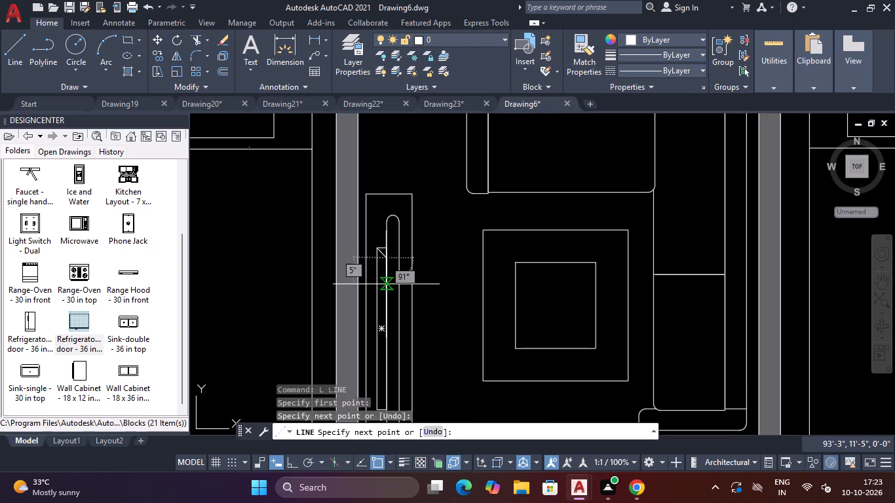
pyautogui.press('Escape')
# Draw a diagonal line about 3" long from the shorter rectangle's bottom wall-side corner up to the thin rectangle's edge.
pyautogui.scroll(-3, 390, 299)
pyautogui.scroll(4, 383, 321)
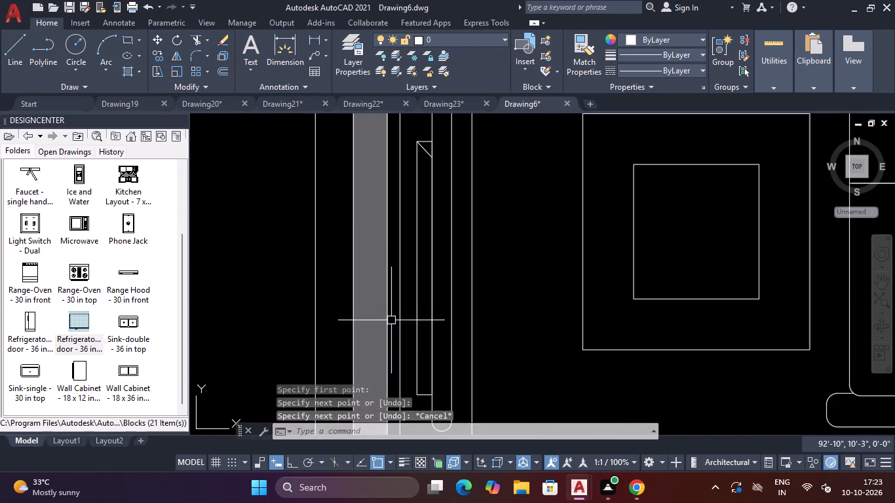
pyautogui.press('space')
pyautogui.scroll(-3, 408, 348)
pyautogui.scroll(5, 423, 392)
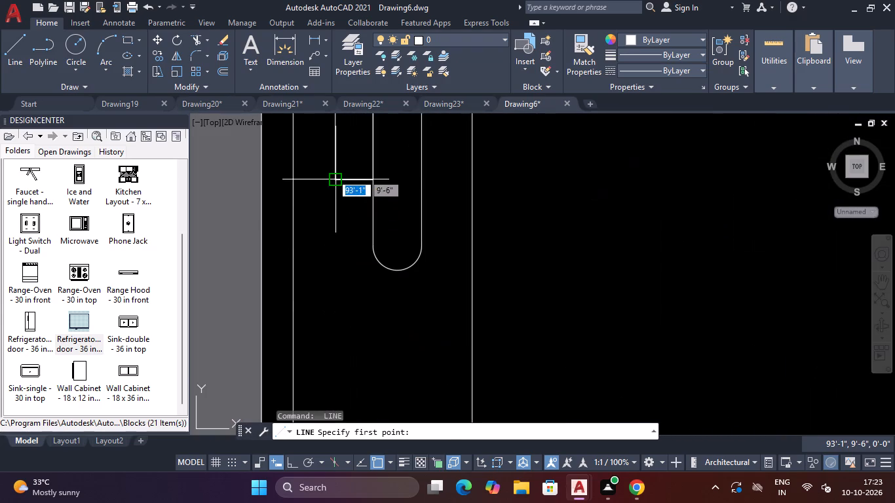
pyautogui.click(332, 170)
pyautogui.press('Escape')
pyautogui.press('space')
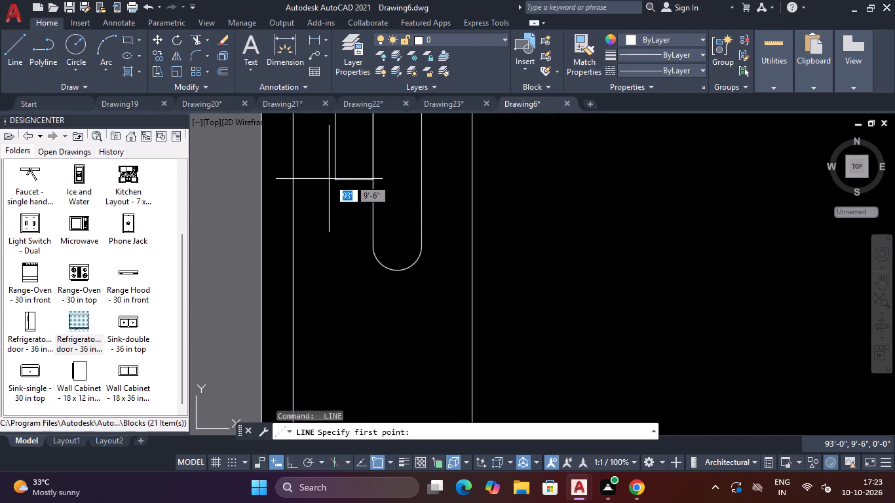
pyautogui.click(333, 178)
pyautogui.scroll(-1, 356, 141)
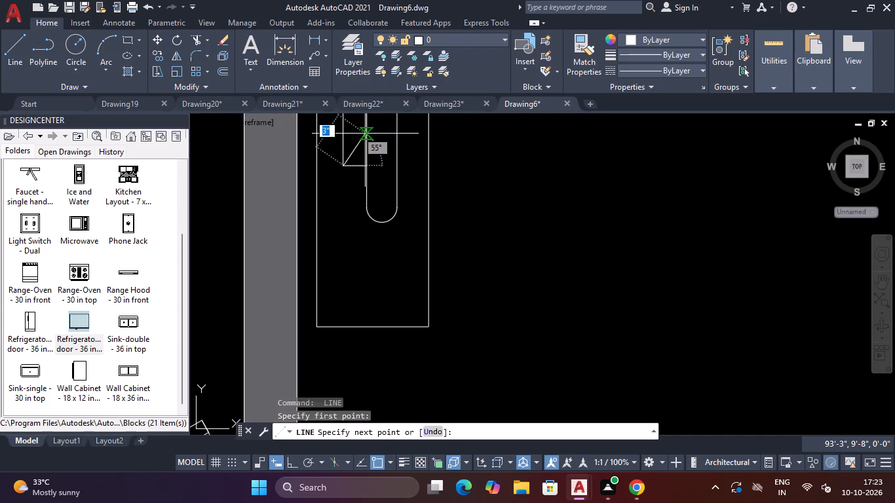
pyautogui.click(365, 134)
pyautogui.press('Escape')
# Trim the shorter rectangle's bottom and top edges outside the diagonals to leave slanted ends.
pyautogui.write('TR')
pyautogui.press('space')
pyautogui.scroll(1, 352, 181)
pyautogui.click(358, 158)
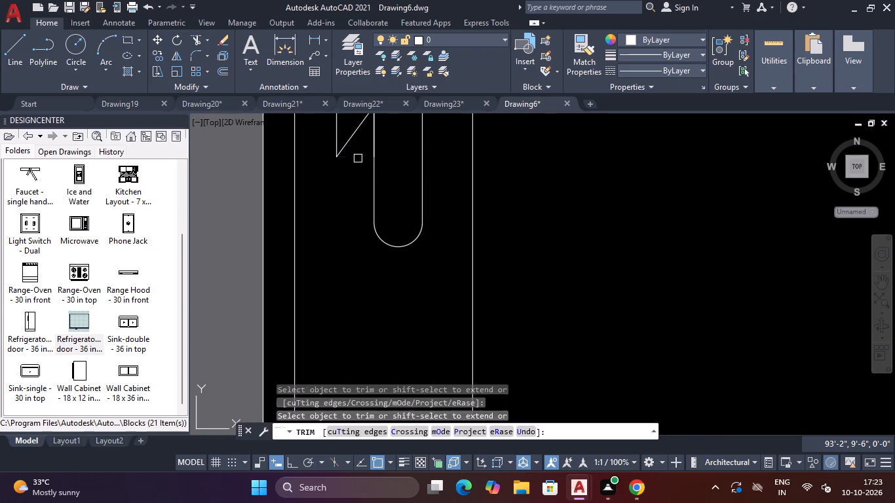
pyautogui.scroll(-8, 358, 158)
pyautogui.scroll(4, 356, 136)
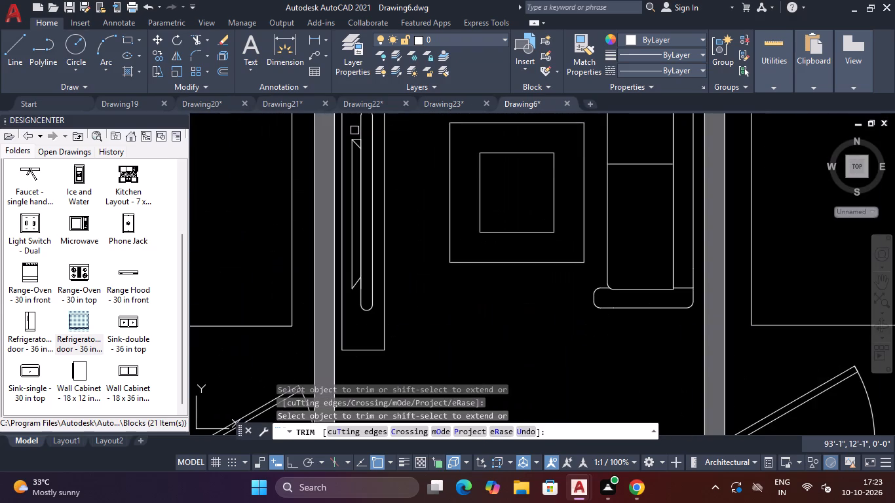
pyautogui.scroll(4, 355, 130)
pyautogui.click(359, 167)
pyautogui.click(359, 195)
pyautogui.scroll(-2, 359, 195)
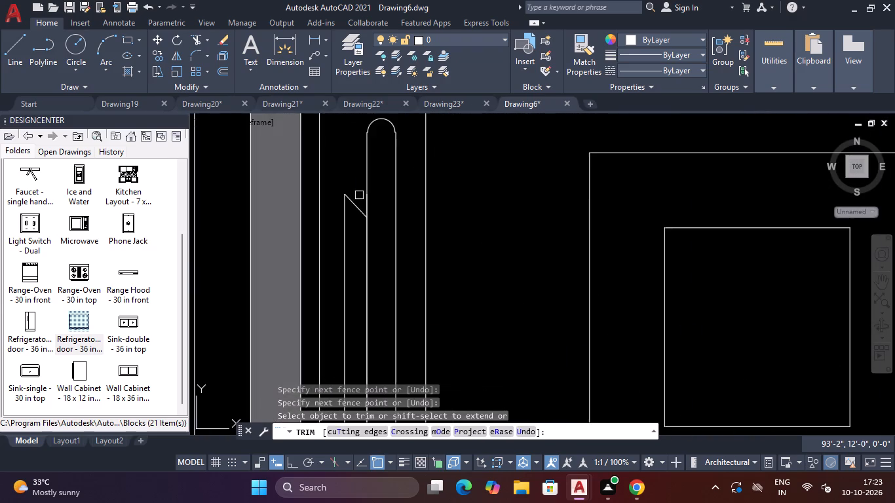
pyautogui.scroll(-2, 360, 195)
pyautogui.press('Escape')
pyautogui.press('Escape')
# Fillet the wall-side unit's two room-facing outer corners with a 2" radius.
pyautogui.scroll(-1, 370, 182)
pyautogui.scroll(2, 370, 170)
pyautogui.write('F')
pyautogui.press('space')
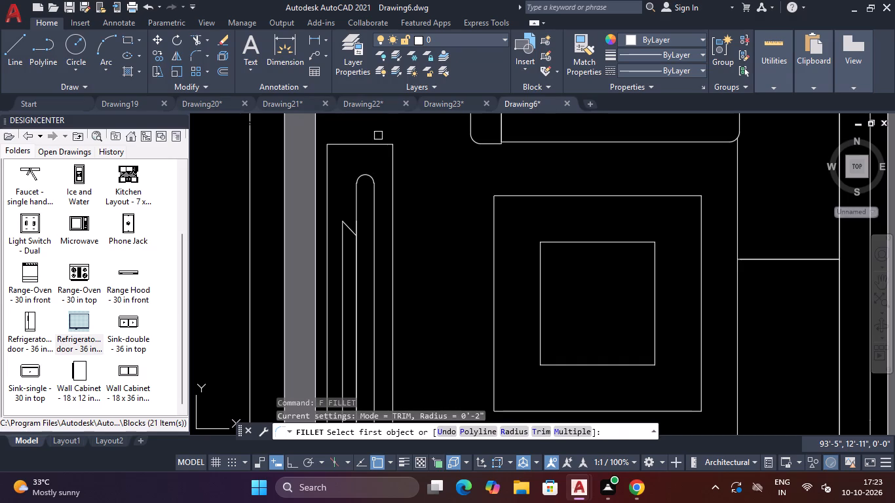
pyautogui.click(378, 145)
pyautogui.click(390, 167)
pyautogui.scroll(-3, 415, 177)
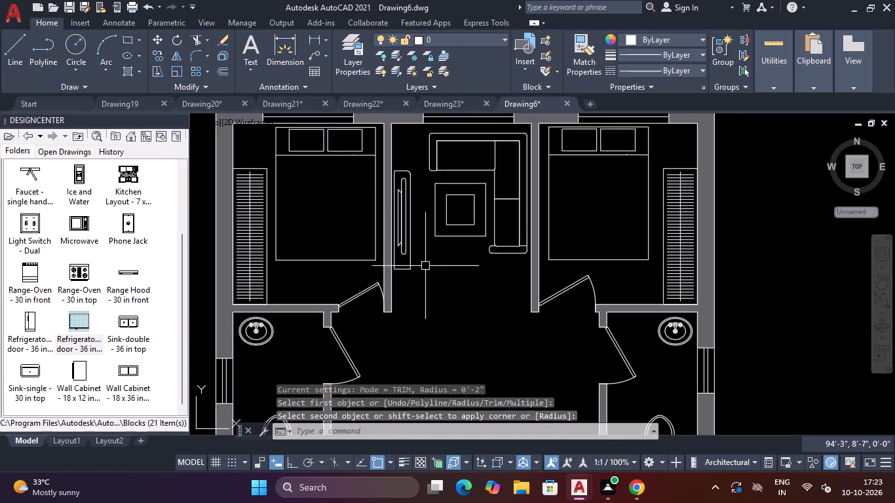
pyautogui.press('space')
pyautogui.scroll(4, 407, 267)
pyautogui.click(402, 278)
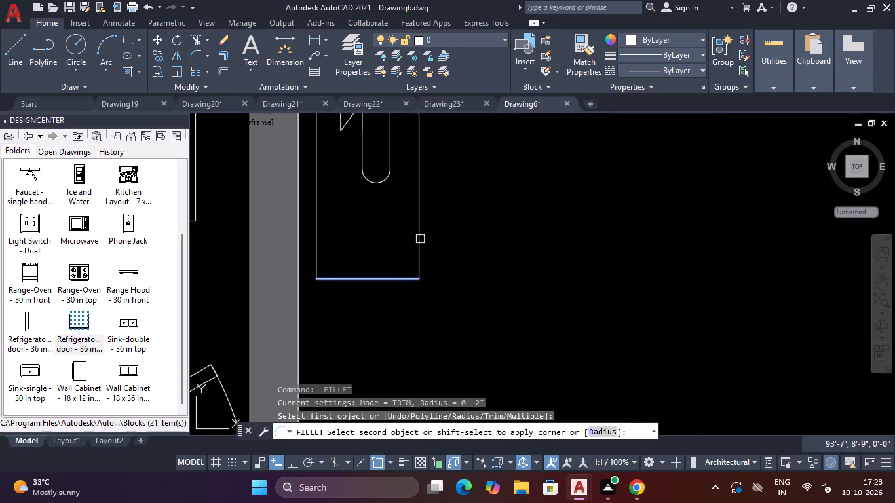
pyautogui.click(422, 226)
pyautogui.scroll(-5, 423, 229)
pyautogui.press('Escape')
pyautogui.press('Escape')
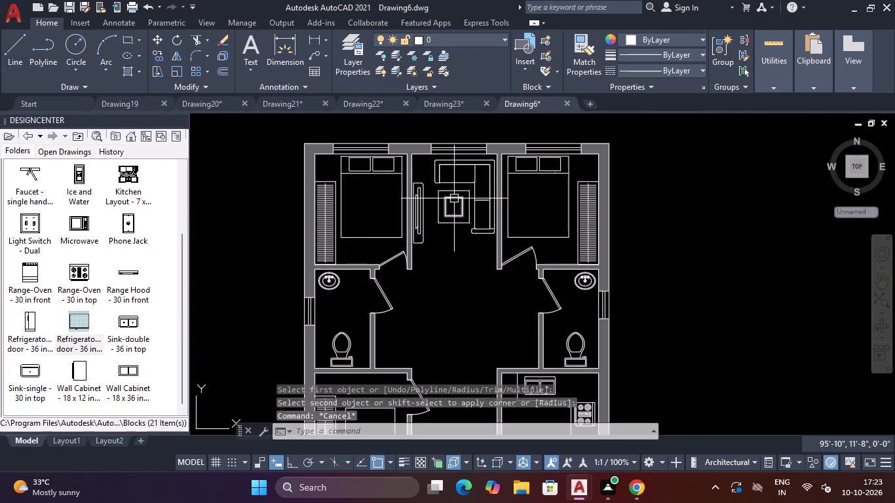
# Fillet the centre table's outer rectangle at its top-left and bottom-right corners with a 2" radius.
pyautogui.press('space')
pyautogui.scroll(3, 420, 195)
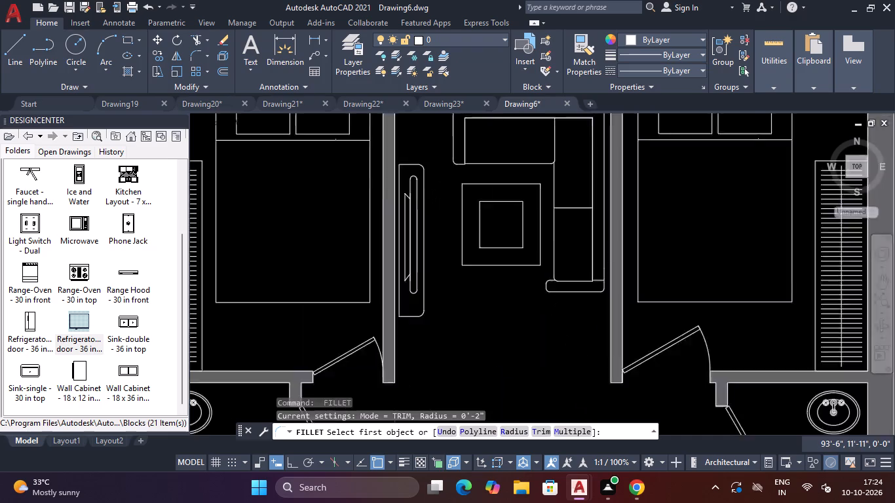
pyautogui.scroll(1, 420, 195)
pyautogui.scroll(-2, 432, 223)
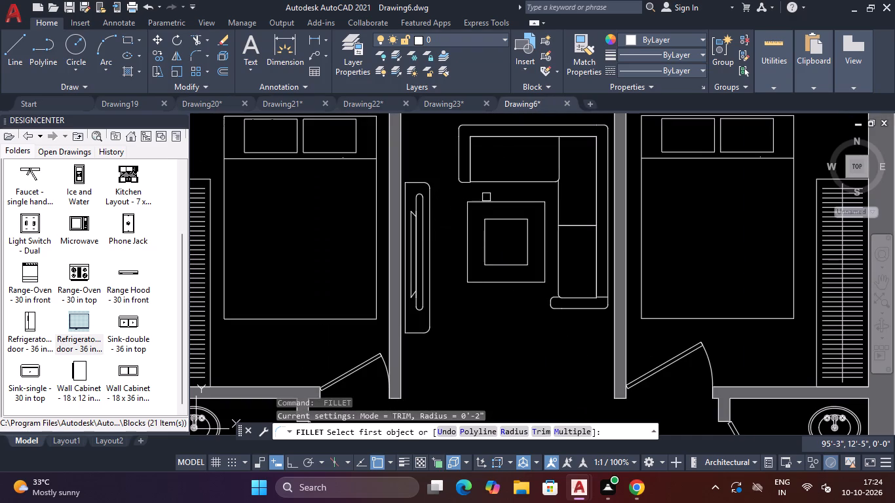
pyautogui.click(487, 200)
pyautogui.click(471, 225)
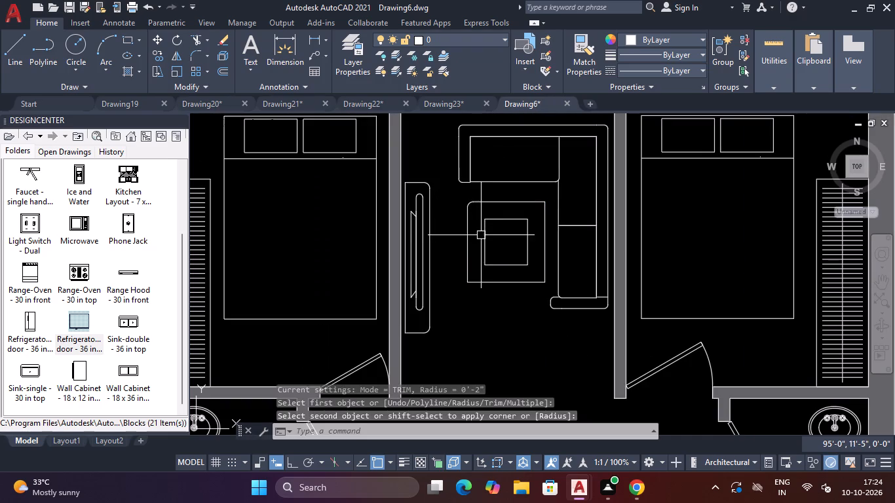
pyautogui.press('space')
pyautogui.scroll(3, 508, 257)
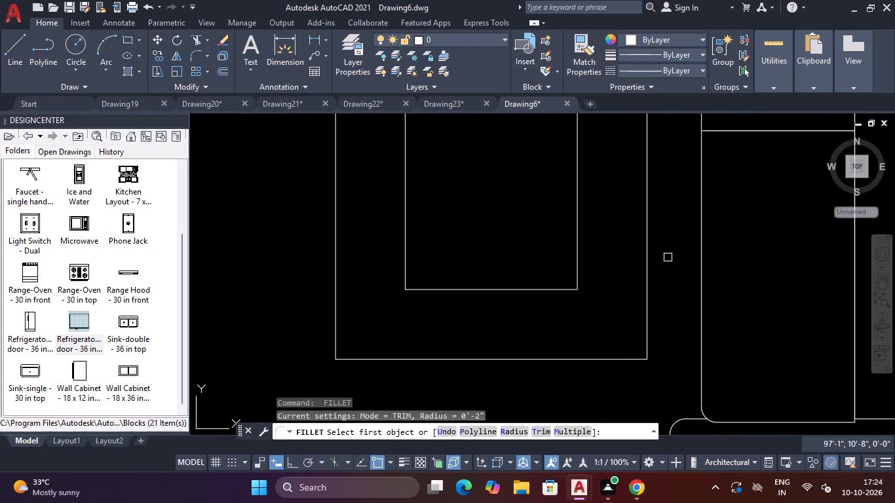
pyautogui.click(643, 280)
pyautogui.click(608, 362)
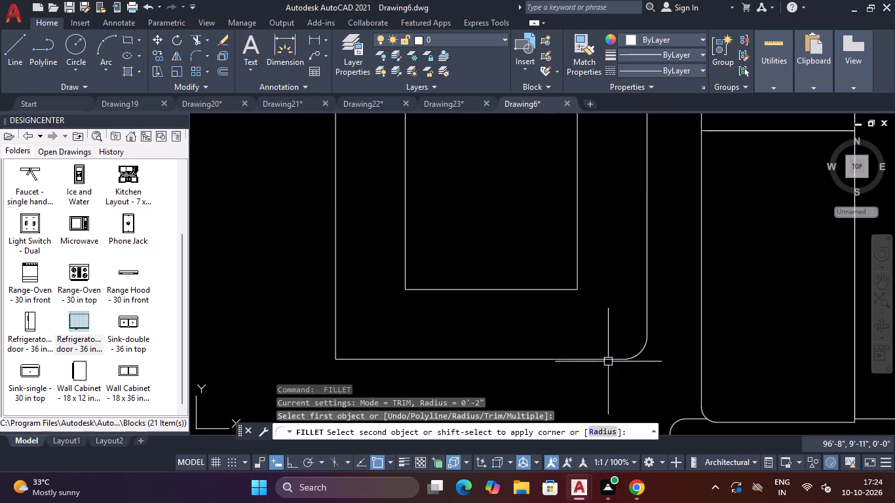
pyautogui.scroll(-4, 617, 354)
pyautogui.press('Escape')
# Open the Bed - Queen block of the upper-left bedroom in the block editor.
pyautogui.scroll(-3, 622, 302)
pyautogui.scroll(3, 574, 363)
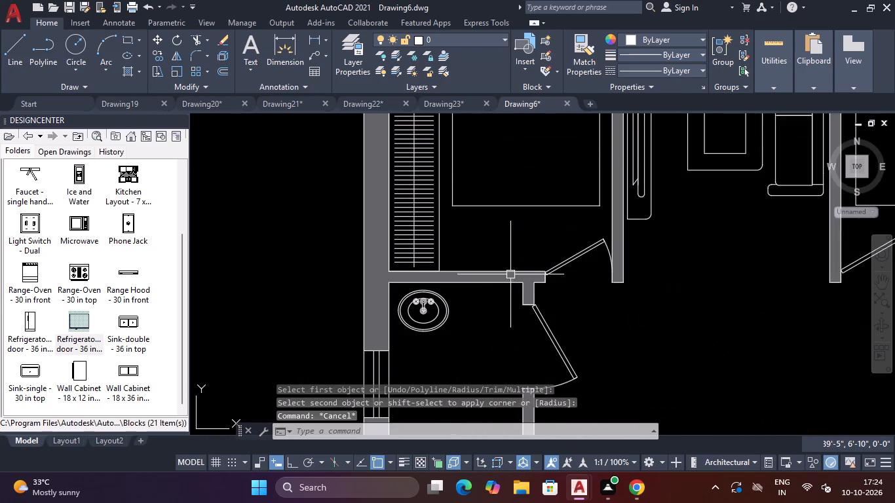
pyautogui.scroll(-3, 510, 269)
pyautogui.doubleClick(504, 217)
pyautogui.press('Escape')
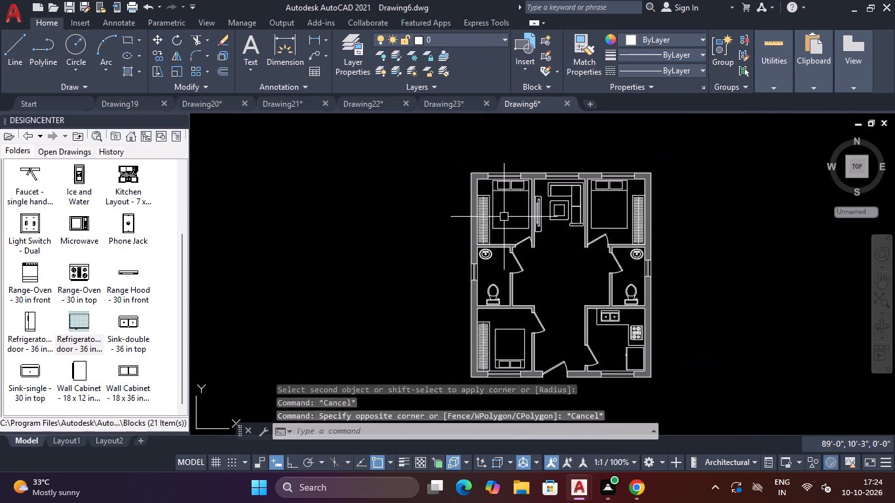
pyautogui.click(506, 185)
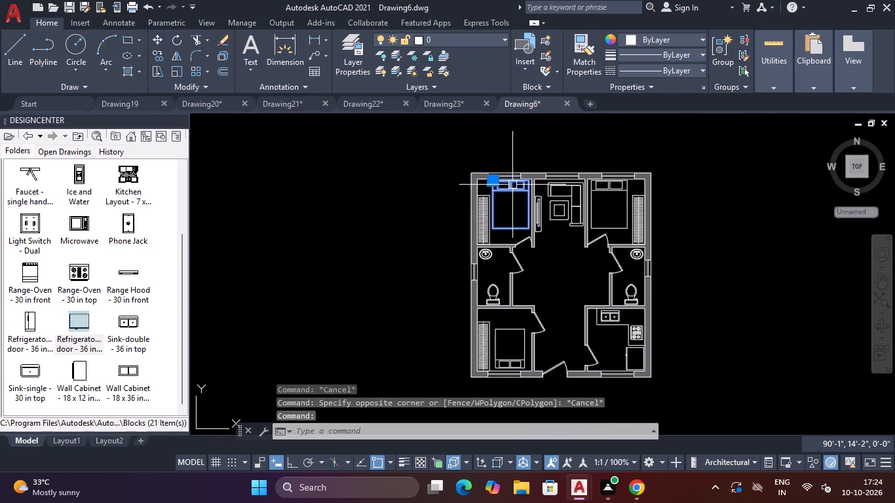
pyautogui.doubleClick(512, 185)
pyautogui.click(447, 334)
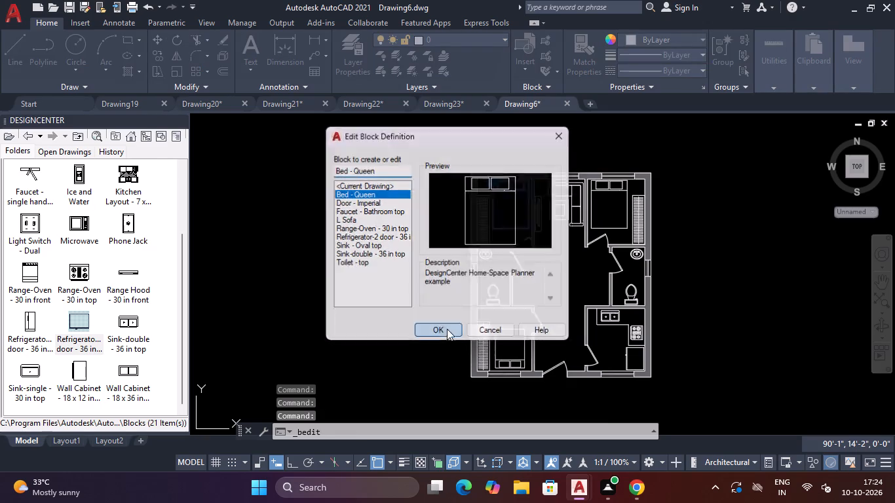
# Fillet the bed outline's two pillow-end corners with a 2" radius.
pyautogui.write('F')
pyautogui.press('space')
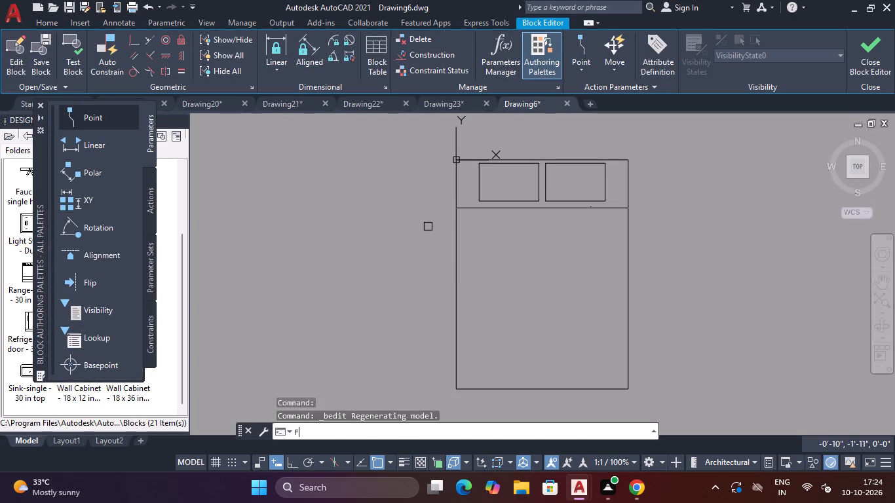
pyautogui.scroll(4, 441, 158)
pyautogui.click(565, 170)
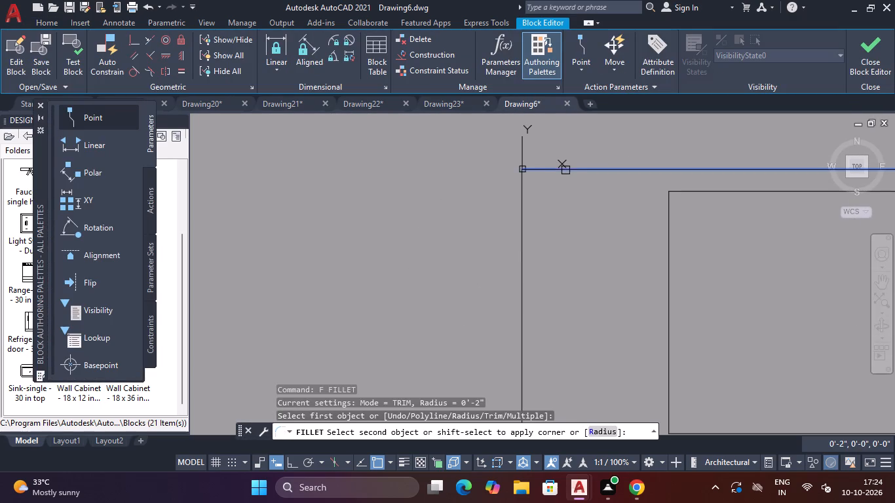
pyautogui.click(521, 251)
pyautogui.scroll(-5, 546, 234)
pyautogui.press('space')
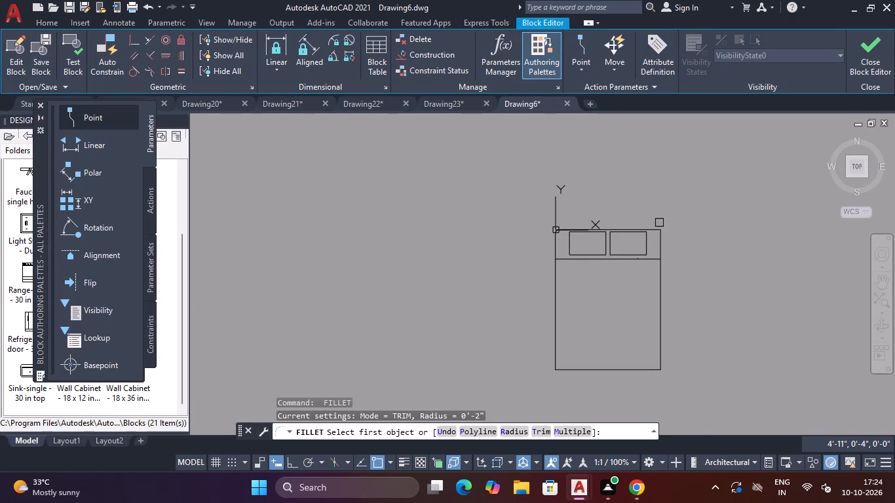
pyautogui.scroll(4, 659, 223)
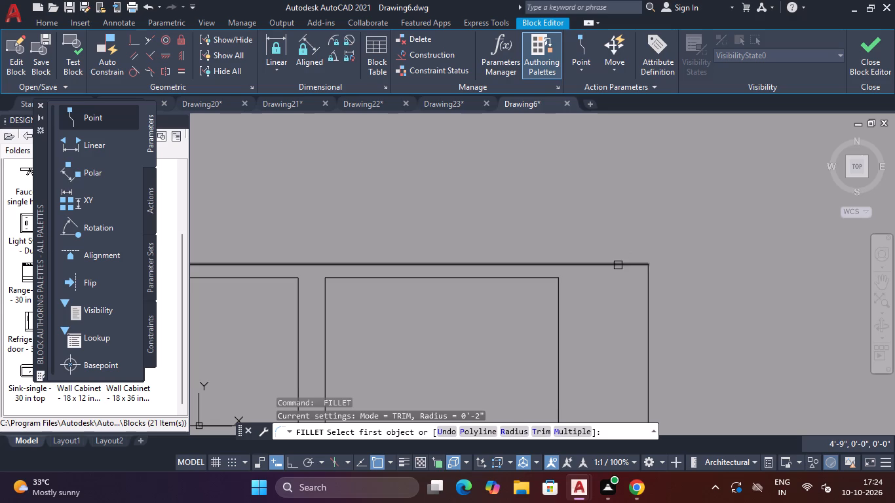
pyautogui.click(618, 265)
pyautogui.click(649, 311)
pyautogui.scroll(-5, 649, 311)
# Fillet the bed outline's two foot-end corners with a 2" radius.
pyautogui.press('space')
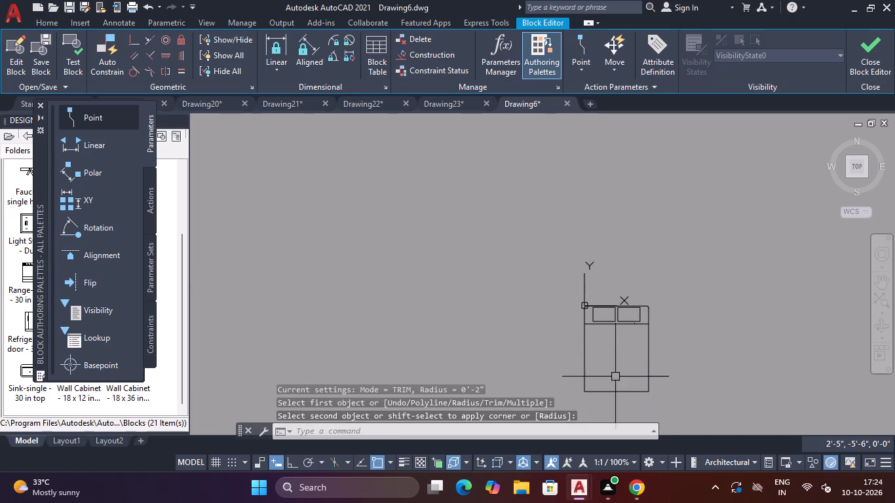
pyautogui.scroll(4, 559, 400)
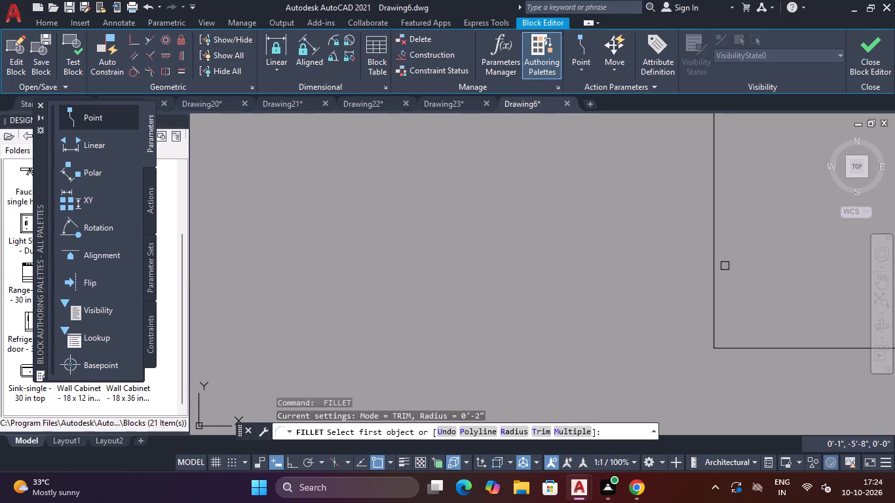
pyautogui.click(717, 280)
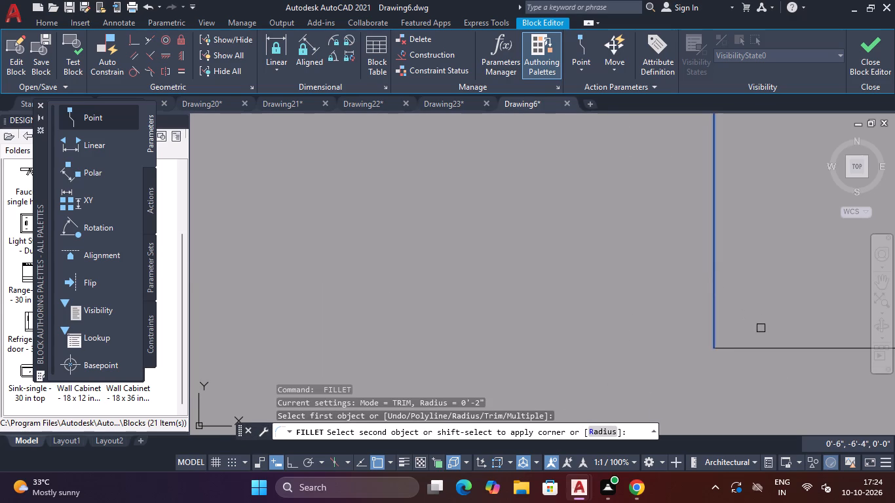
pyautogui.click(773, 350)
pyautogui.scroll(-6, 776, 346)
pyautogui.scroll(2, 802, 341)
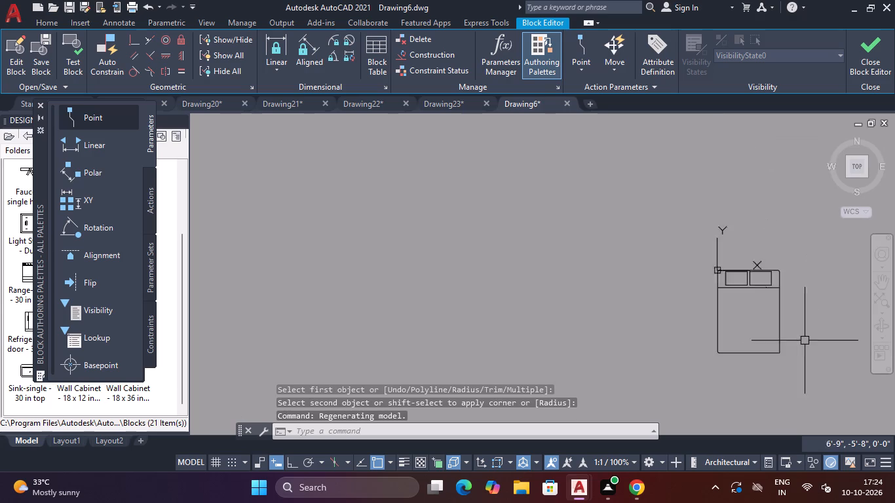
pyautogui.scroll(3, 805, 341)
pyautogui.press('space')
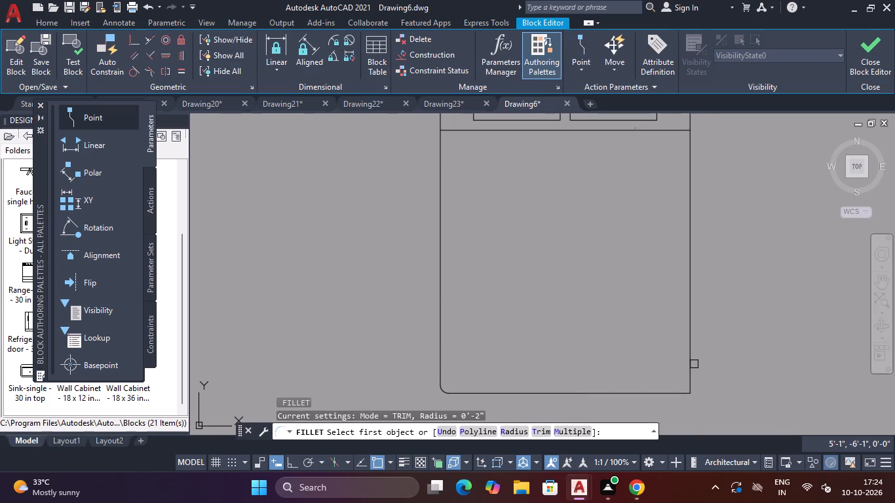
pyautogui.click(691, 365)
pyautogui.click(660, 394)
pyautogui.scroll(-4, 660, 394)
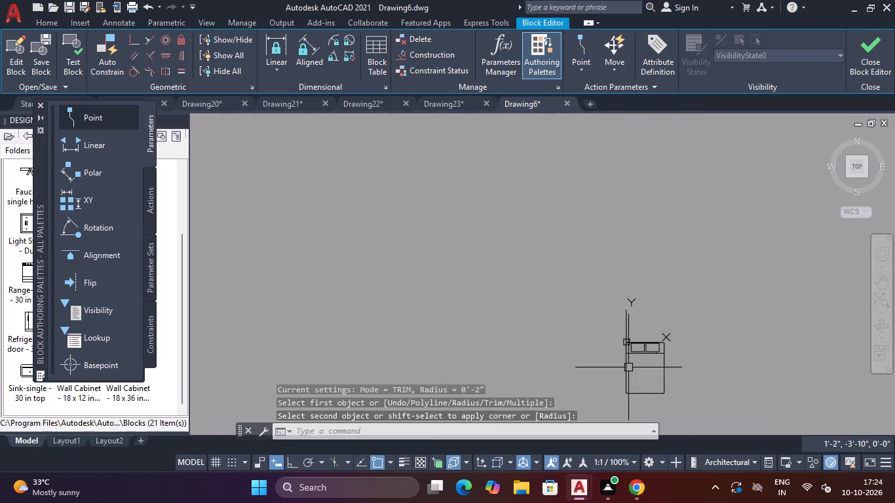
# Fillet the upper-left corner of each of the bed's two pillows with a 2" radius.
pyautogui.scroll(5, 626, 344)
pyautogui.press('space')
pyautogui.scroll(3, 689, 351)
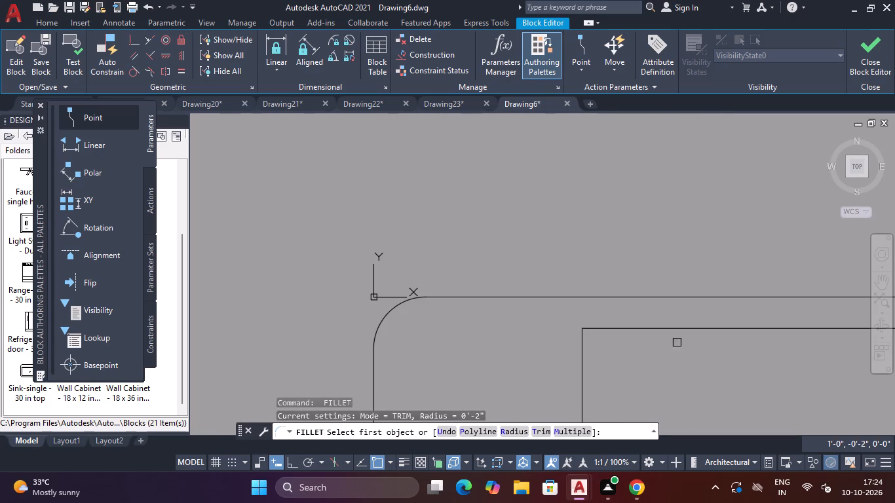
pyautogui.click(662, 327)
pyautogui.click(586, 365)
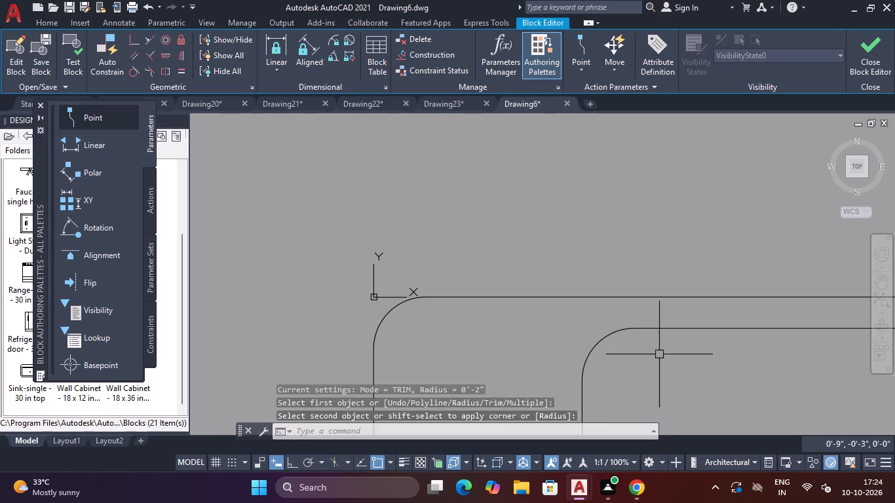
pyautogui.scroll(-4, 666, 352)
pyautogui.press('space')
pyautogui.scroll(5, 751, 354)
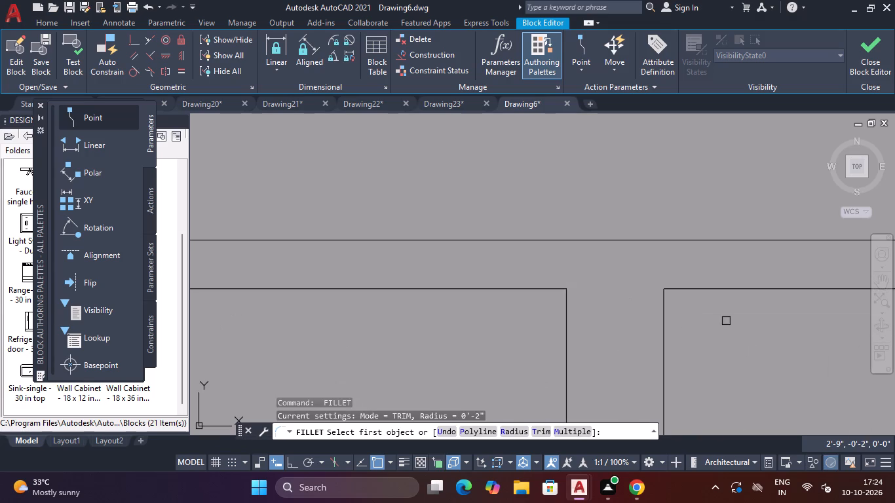
pyautogui.click(727, 290)
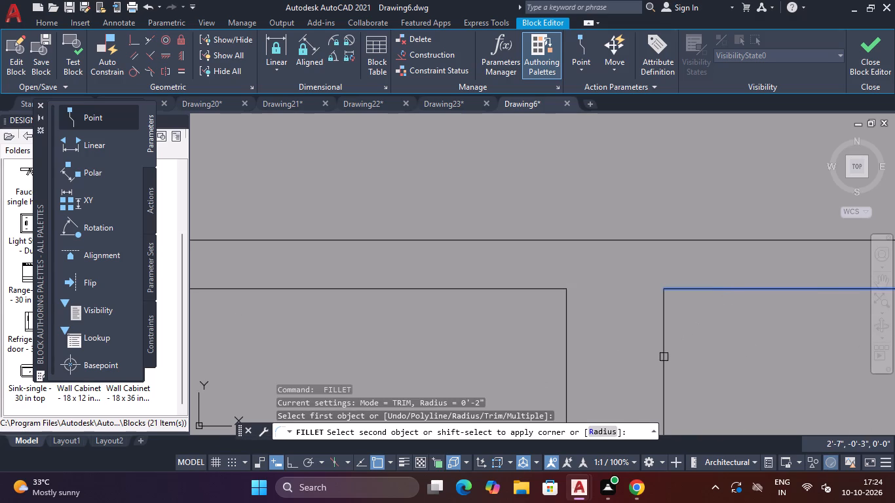
pyautogui.click(663, 357)
# Fillet the upper-right corner of each of the bed's two pillows with a 2" radius.
pyautogui.scroll(-2, 663, 357)
pyautogui.press('space')
pyautogui.click(575, 330)
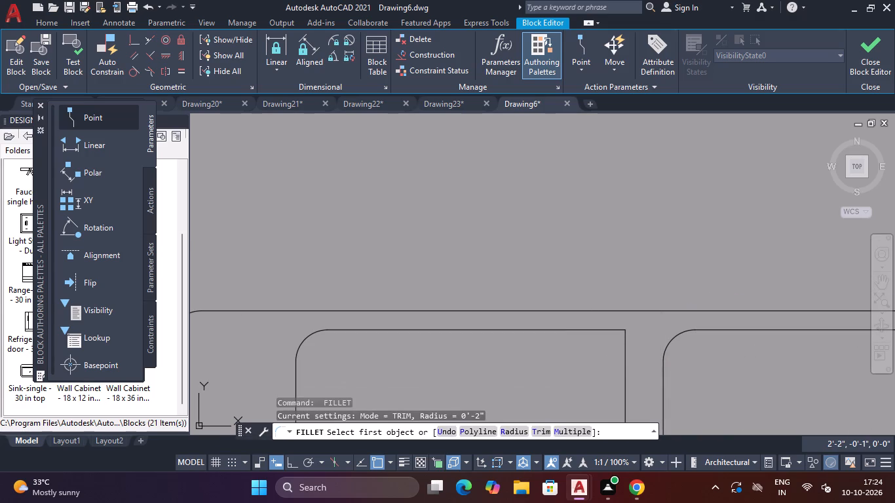
pyautogui.click(628, 362)
pyautogui.scroll(-5, 628, 362)
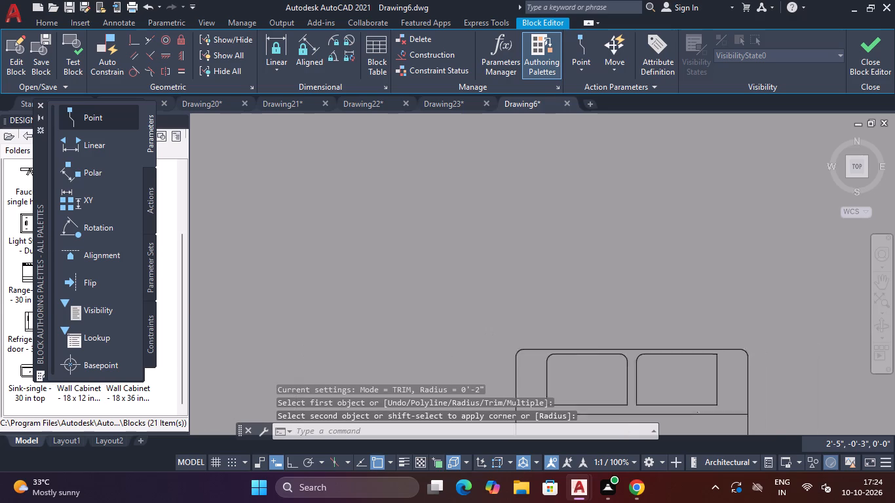
pyautogui.scroll(3, 674, 364)
pyautogui.press('space')
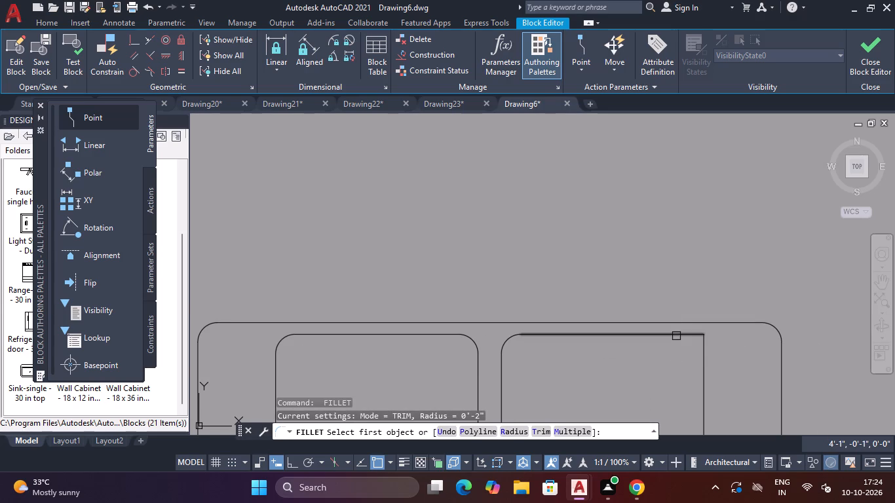
pyautogui.click(676, 335)
pyautogui.click(705, 365)
pyautogui.scroll(-4, 705, 365)
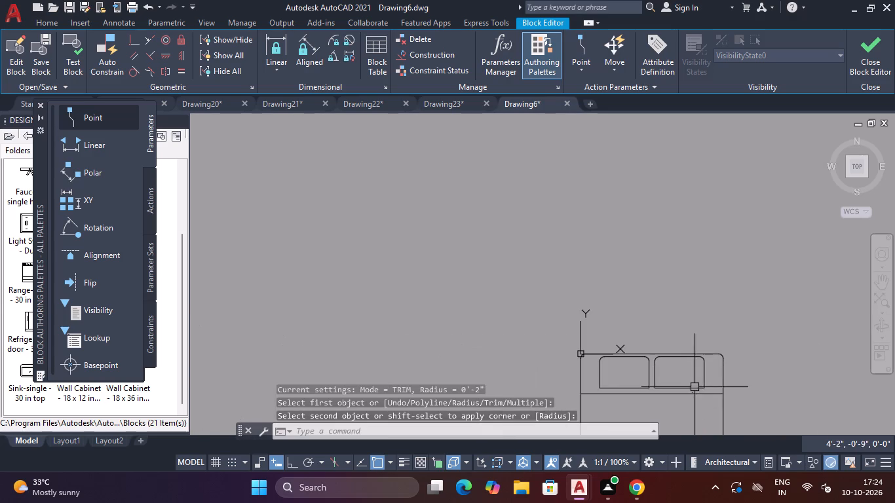
# Fillet the left pillow's two lower corners with a 2" radius.
pyautogui.scroll(3, 654, 392)
pyautogui.press('space')
pyautogui.click(622, 327)
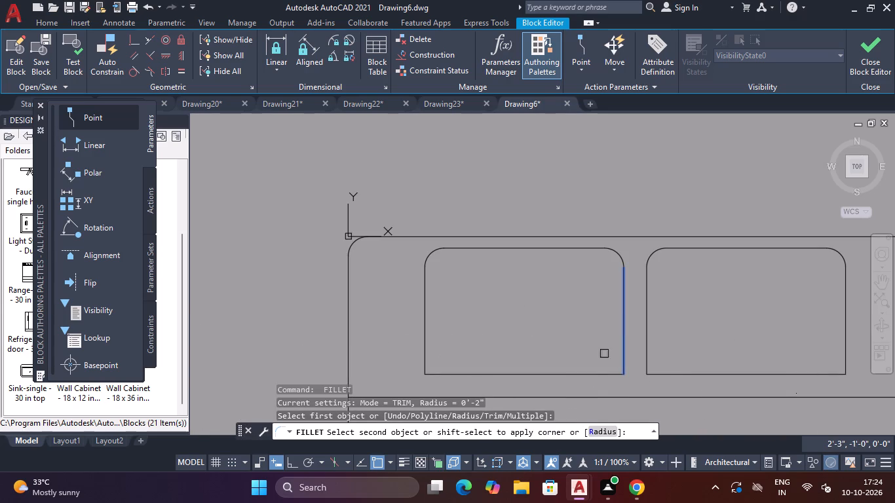
pyautogui.click(595, 377)
pyautogui.press('space')
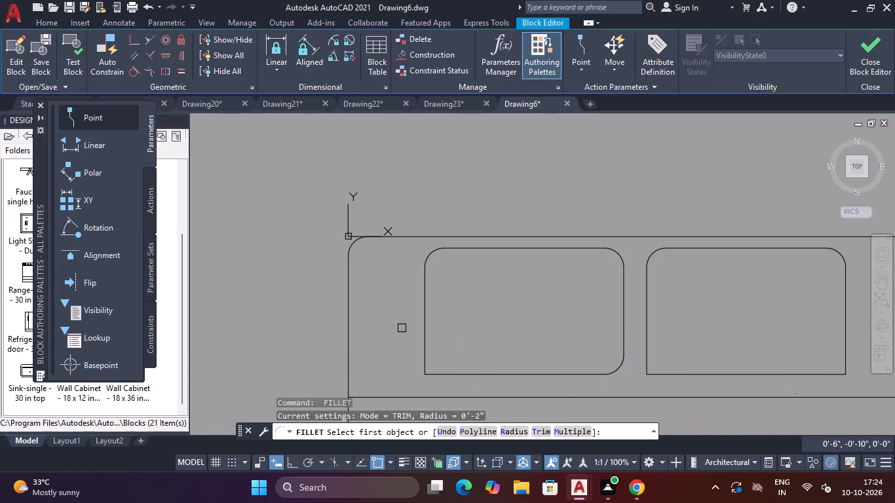
pyautogui.click(427, 327)
pyautogui.click(478, 373)
# Fillet the right pillow's two lower corners with a 2" radius.
pyautogui.press('space')
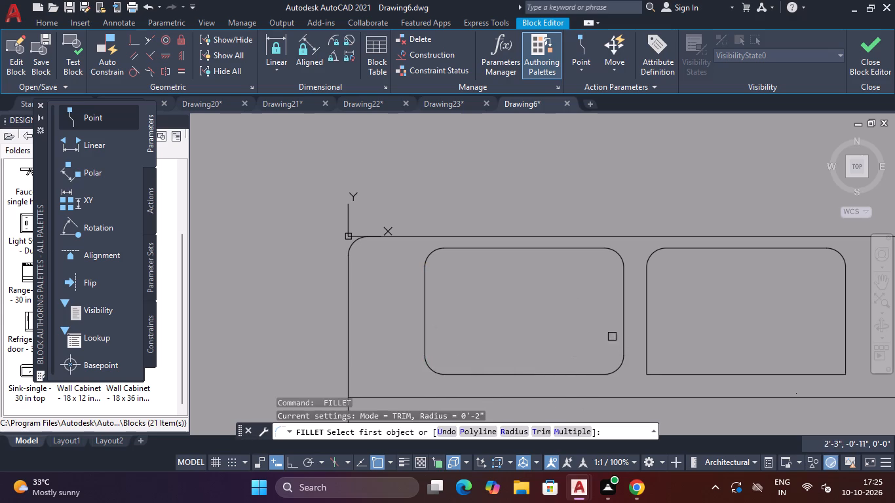
pyautogui.click(650, 325)
pyautogui.click(690, 374)
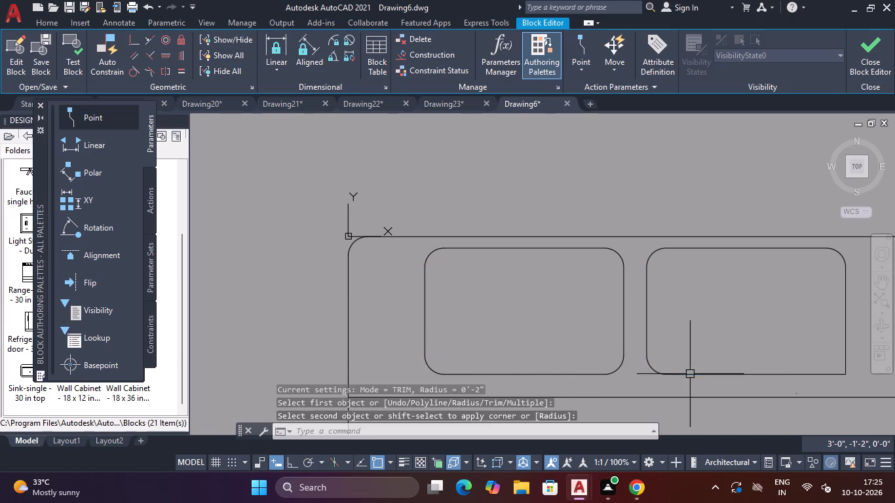
pyautogui.press('space')
pyautogui.click(843, 319)
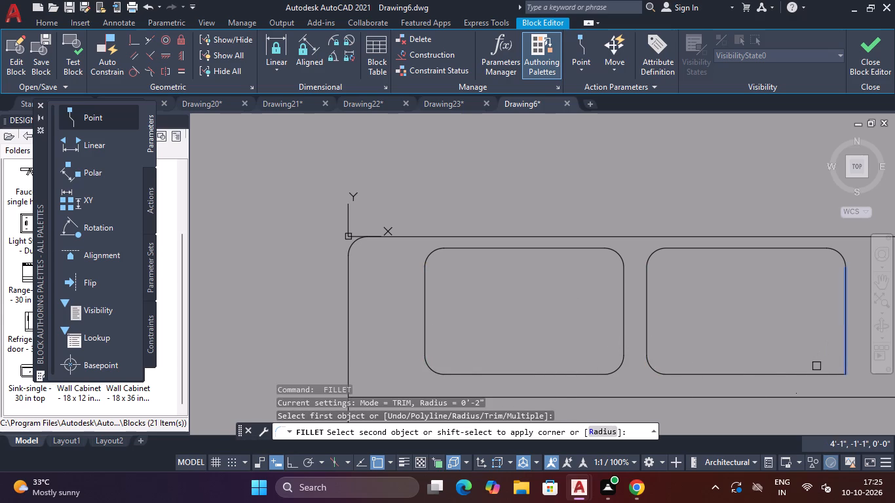
pyautogui.click(811, 375)
pyautogui.scroll(-5, 810, 350)
pyautogui.scroll(2, 810, 346)
pyautogui.press('Escape')
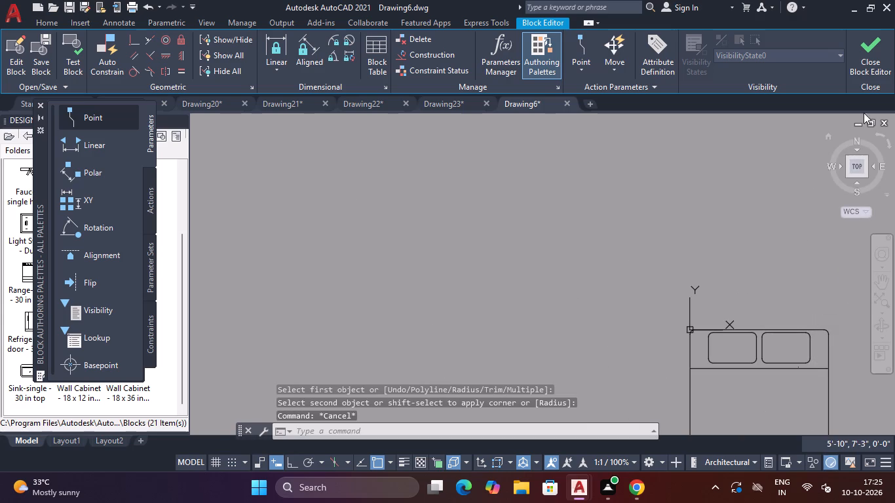
# Close the block editor and save the changes to the Bed - Queen block.
pyautogui.click(866, 65)
pyautogui.click(508, 217)
# Examine the edited beds and the furniture layout across the whole floor plan.
pyautogui.scroll(-3, 508, 217)
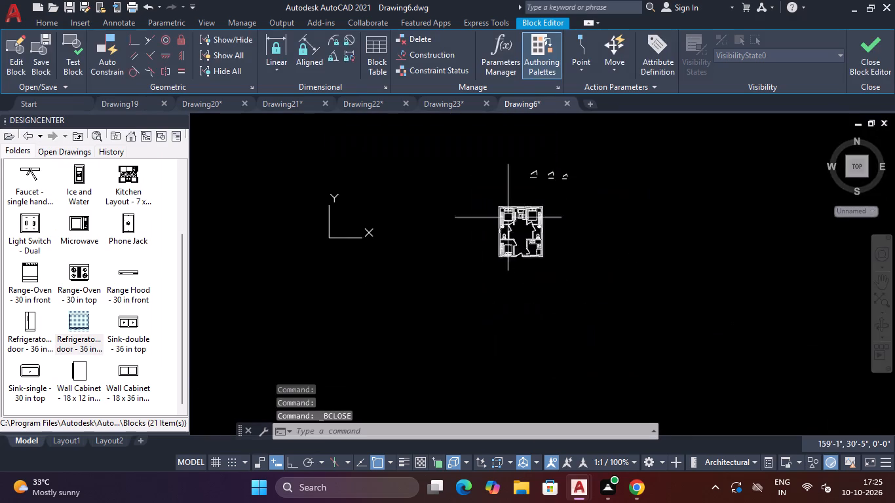
pyautogui.scroll(-1, 508, 217)
pyautogui.scroll(6, 506, 207)
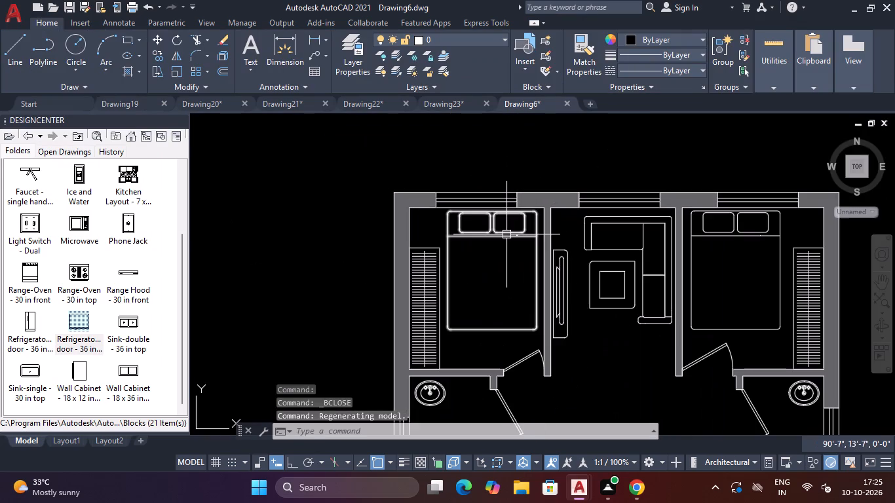
pyautogui.scroll(-2, 548, 314)
pyautogui.scroll(2, 565, 351)
pyautogui.scroll(-2, 565, 351)
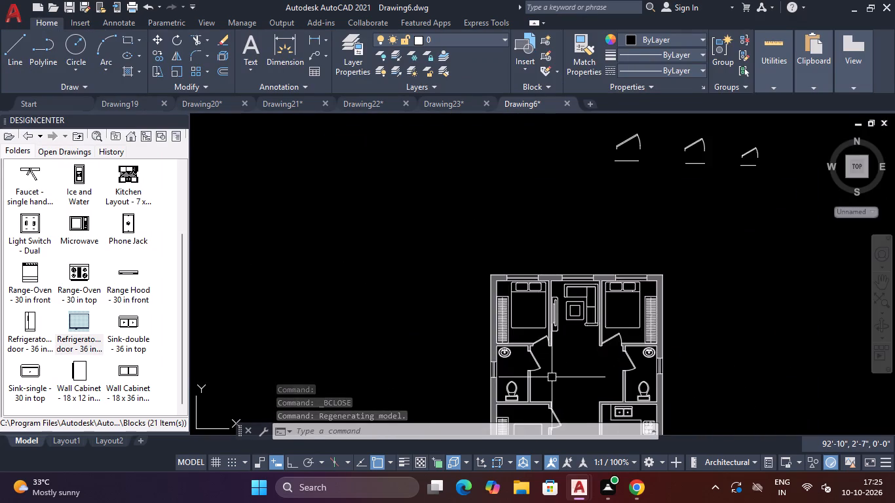
pyautogui.scroll(-3, 552, 377)
pyautogui.scroll(2, 554, 383)
pyautogui.scroll(-2, 558, 400)
pyautogui.scroll(4, 560, 404)
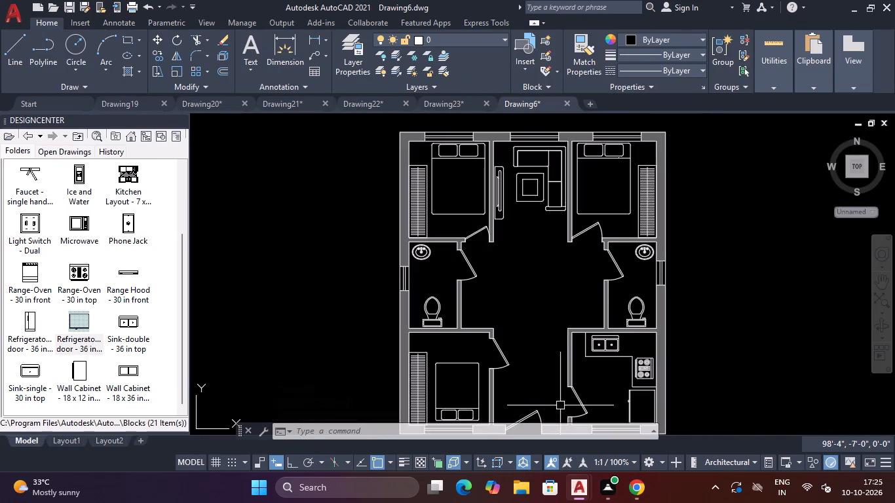
pyautogui.scroll(-3, 545, 321)
pyautogui.scroll(2, 544, 351)
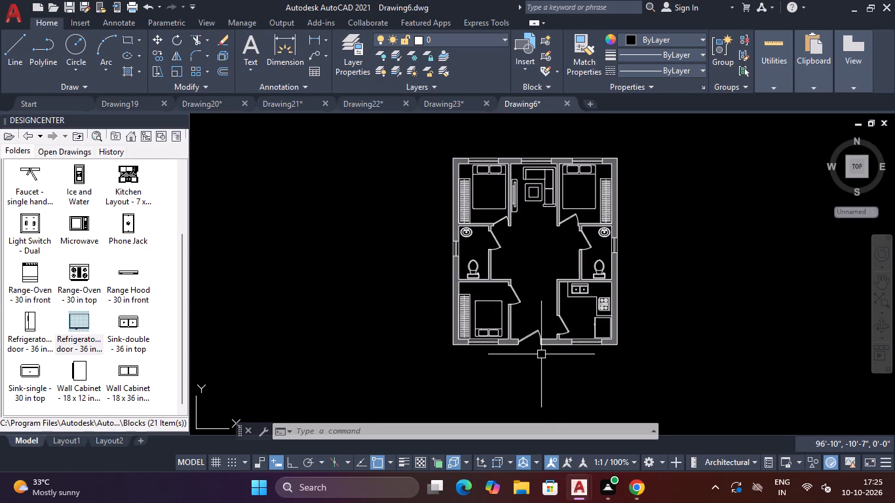
pyautogui.press('Escape')
pyautogui.press('Escape')
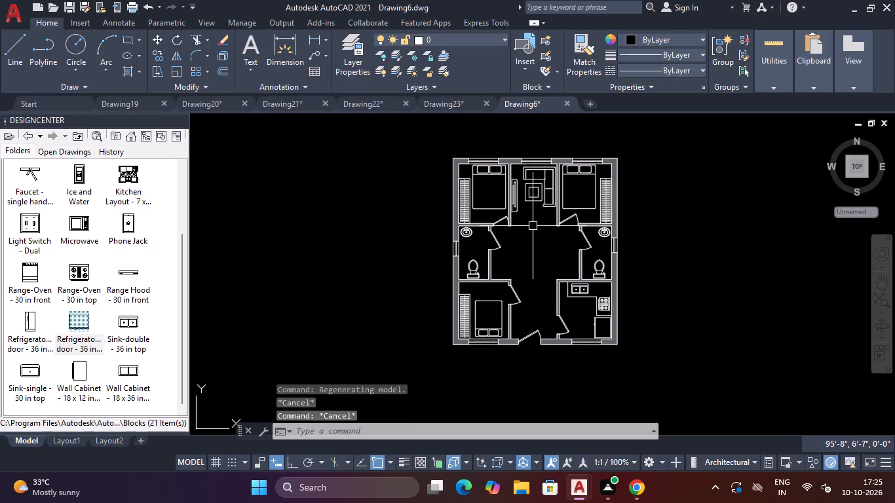
pyautogui.scroll(1, 521, 279)
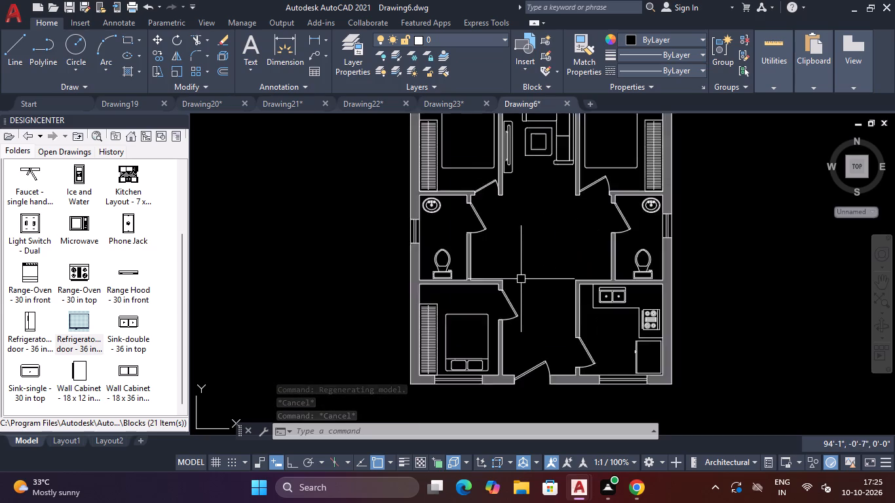
pyautogui.scroll(-3, 521, 279)
pyautogui.scroll(1, 456, 268)
# Insert the Dining Set - 36 x 72 in. block from DesignCenter's Home - Space Planner.dwg into the empty space left of the floor plan.
pyautogui.hotkey('ctrl', '2')
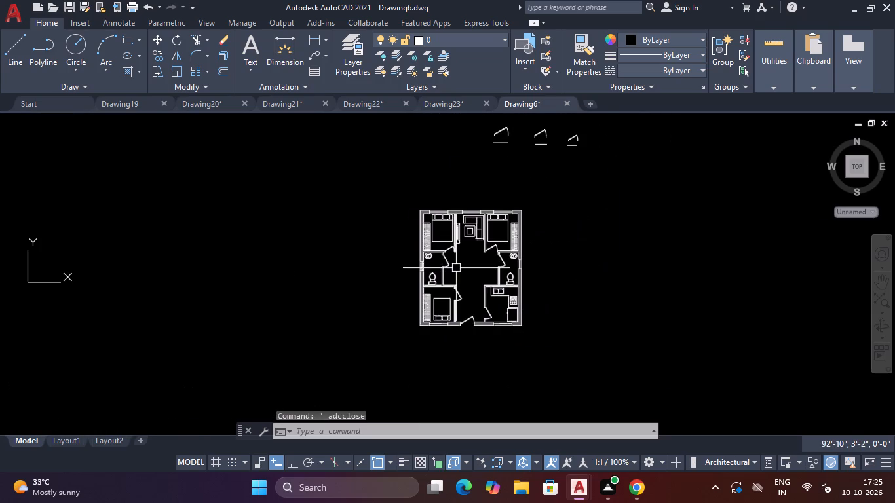
pyautogui.hotkey('ctrl', '2')
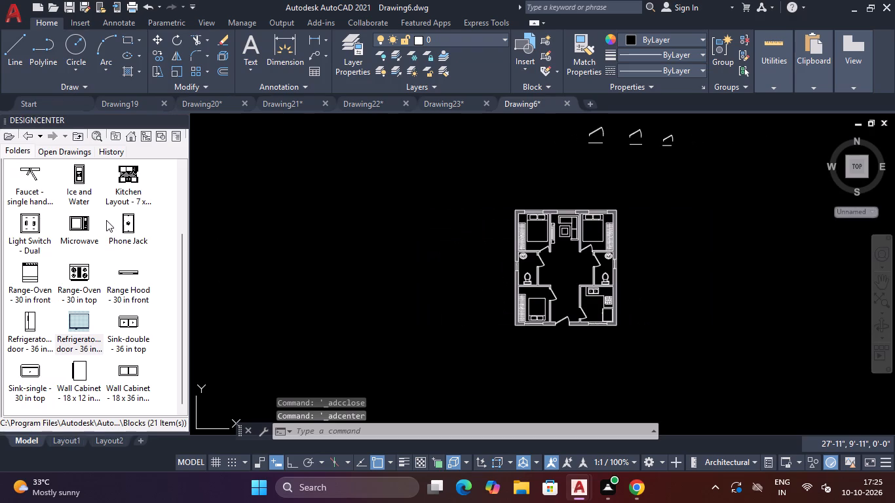
pyautogui.scroll(-3, 106, 220)
pyautogui.click(73, 132)
pyautogui.click(75, 132)
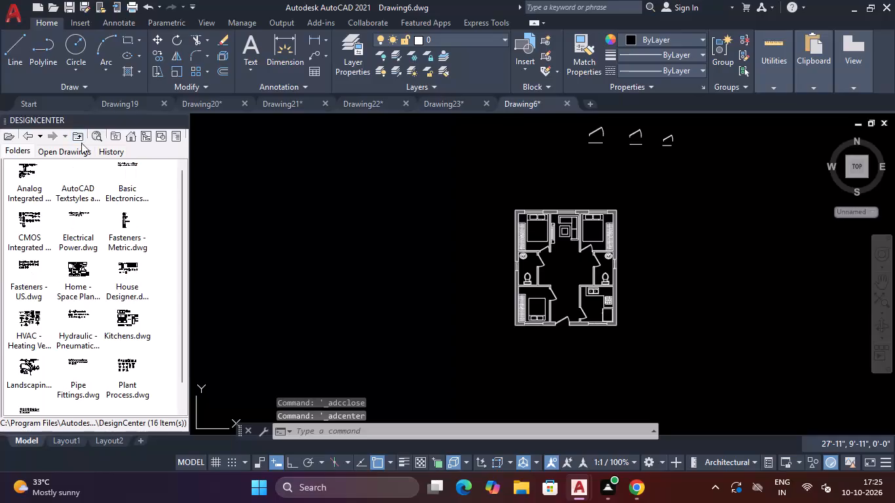
pyautogui.doubleClick(88, 272)
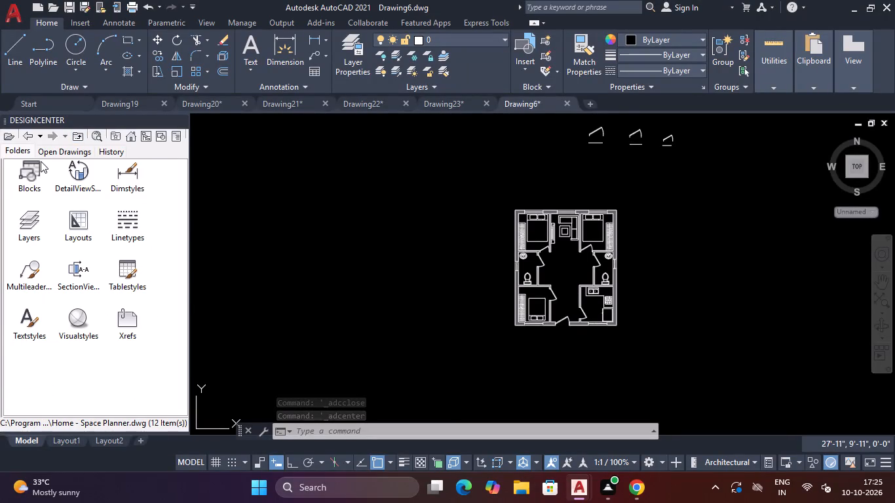
pyautogui.doubleClick(37, 174)
pyautogui.moveTo(30, 272); pyautogui.dragTo(391, 246)
pyautogui.press('Escape')
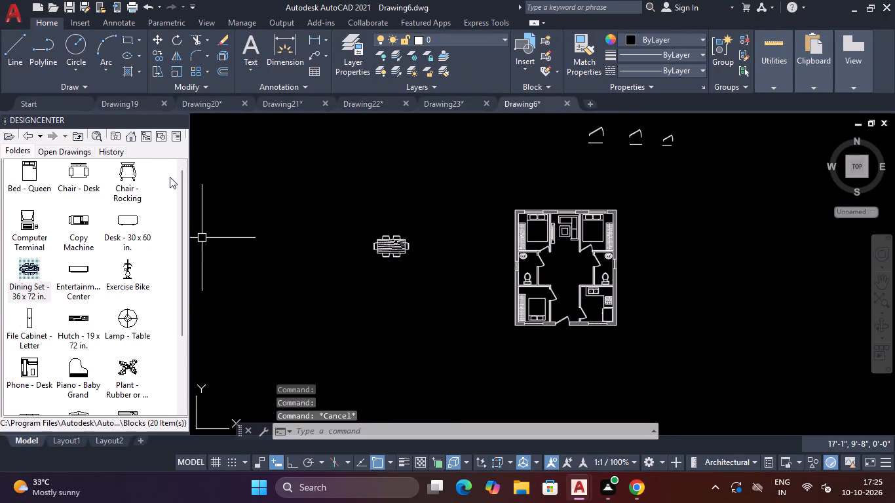
# Open the Dining Set - 36 x 72 in. block in the block editor.
pyautogui.doubleClick(392, 249)
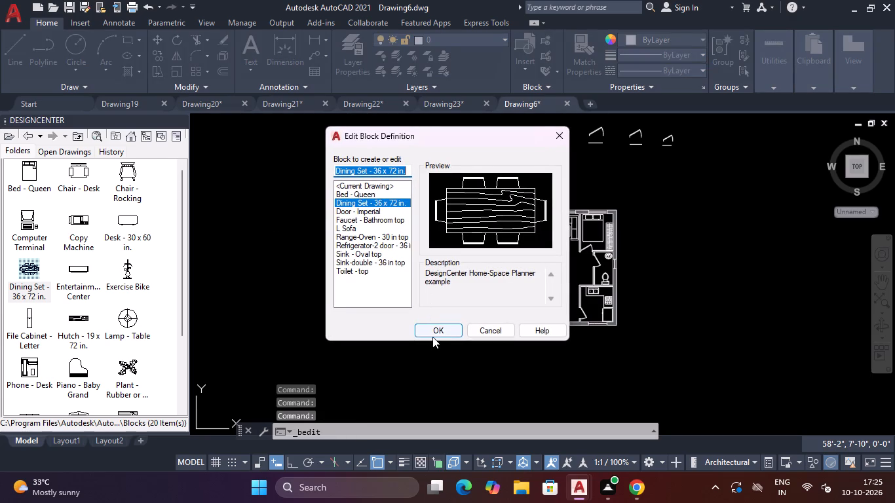
pyautogui.click(432, 337)
# Erase the four upper wood-grain lines from the dining tabletop.
pyautogui.scroll(2, 467, 225)
pyautogui.scroll(-3, 512, 195)
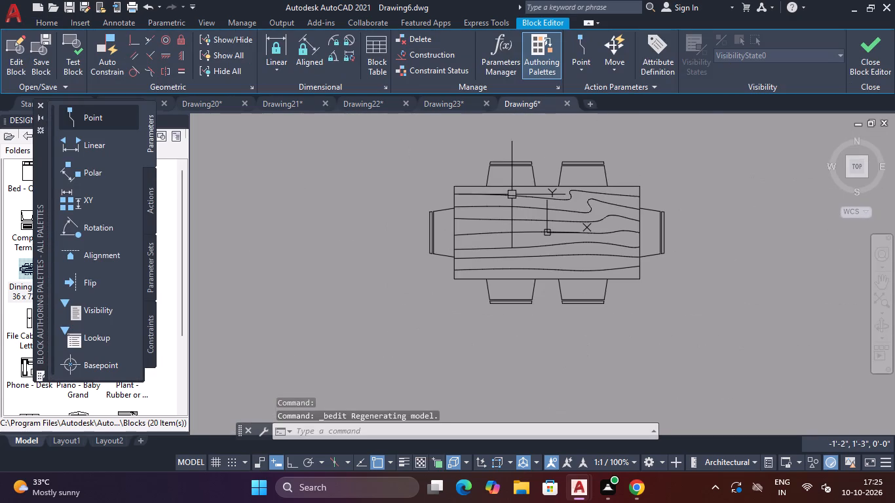
pyautogui.scroll(1, 514, 194)
pyautogui.click(514, 190)
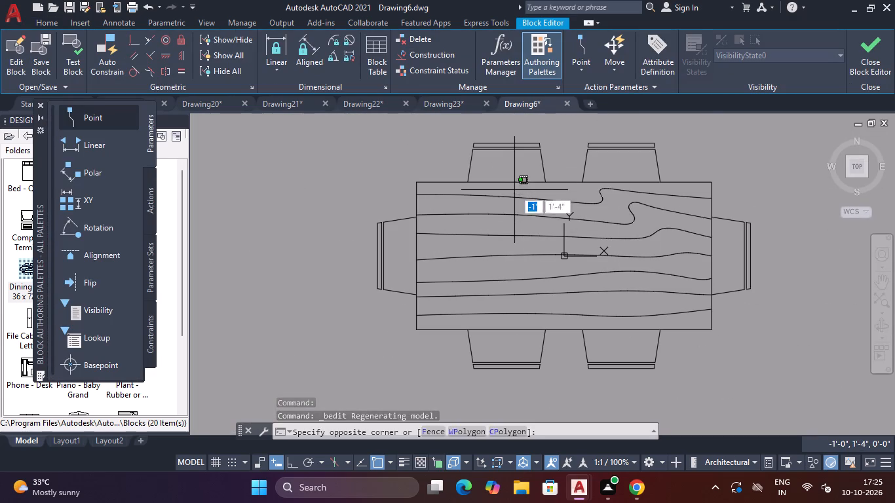
pyautogui.click(502, 204)
pyautogui.press('Delete')
pyautogui.moveTo(517, 206); pyautogui.dragTo(510, 211)
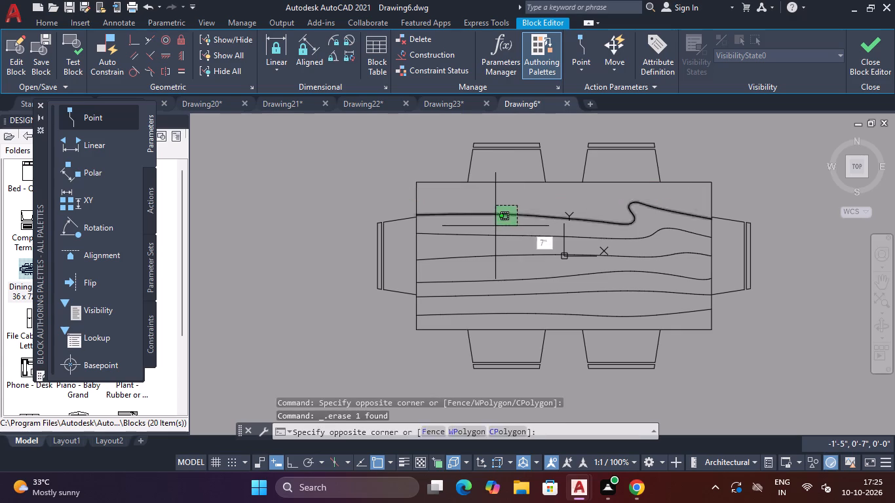
pyautogui.click(495, 226)
pyautogui.press('Delete')
pyautogui.click(507, 221)
pyautogui.click(483, 254)
pyautogui.press('Delete')
pyautogui.click(505, 242)
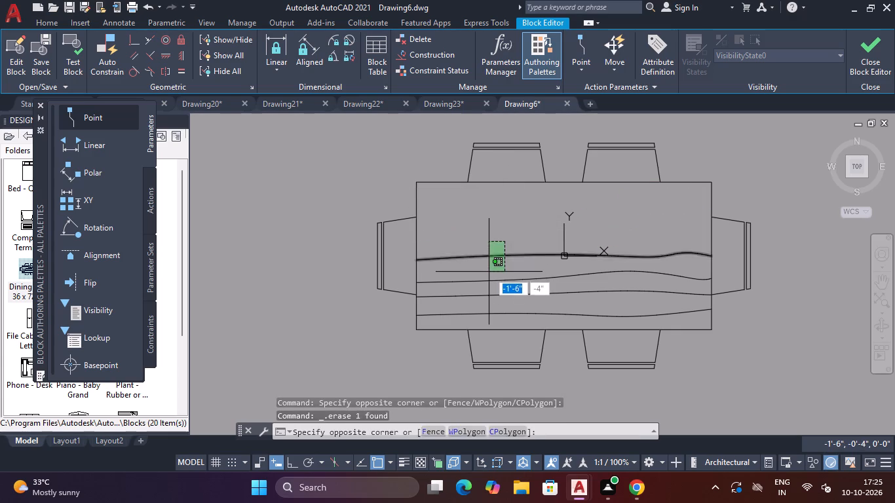
pyautogui.click(489, 272)
pyautogui.press('Delete')
# Erase the three remaining wood-grain lines from the lower half of the dining tabletop.
pyautogui.click(492, 271)
pyautogui.click(482, 285)
pyautogui.press('Delete')
pyautogui.click(482, 285)
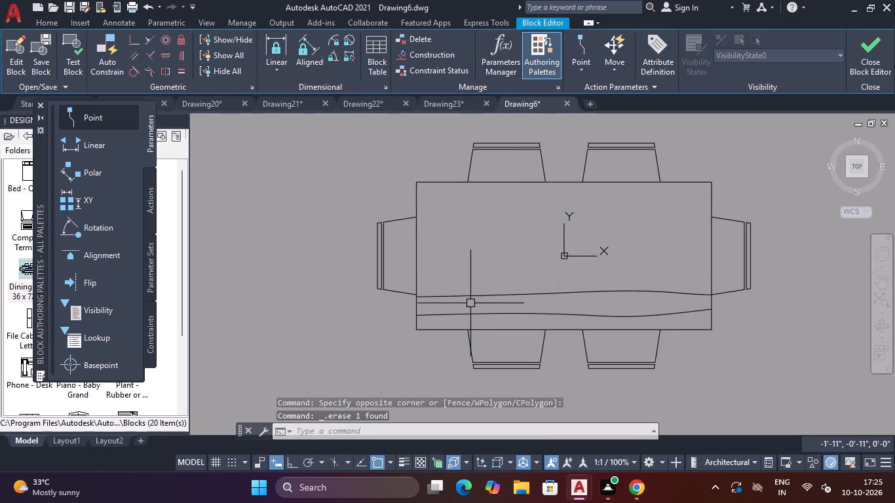
pyautogui.click(470, 303)
pyautogui.click(506, 289)
pyautogui.press('Delete')
pyautogui.click(509, 283)
pyautogui.click(489, 300)
pyautogui.press('Delete')
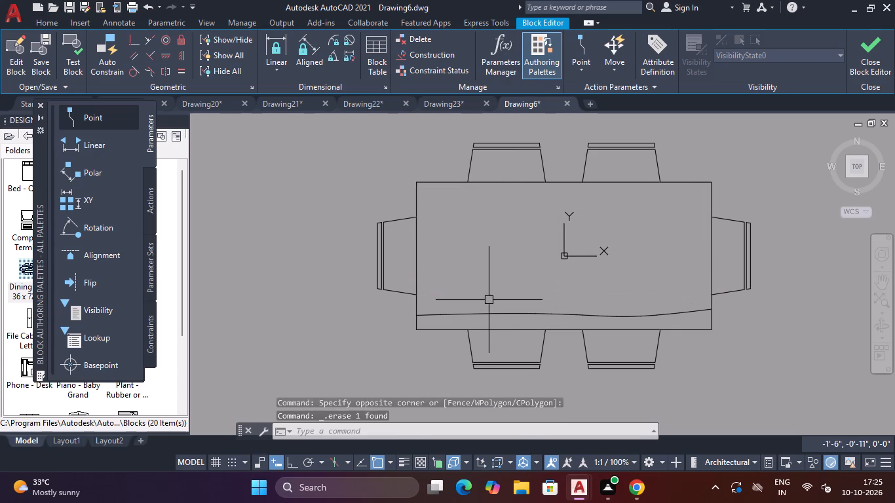
pyautogui.click(489, 300)
pyautogui.click(478, 316)
pyautogui.press('Delete')
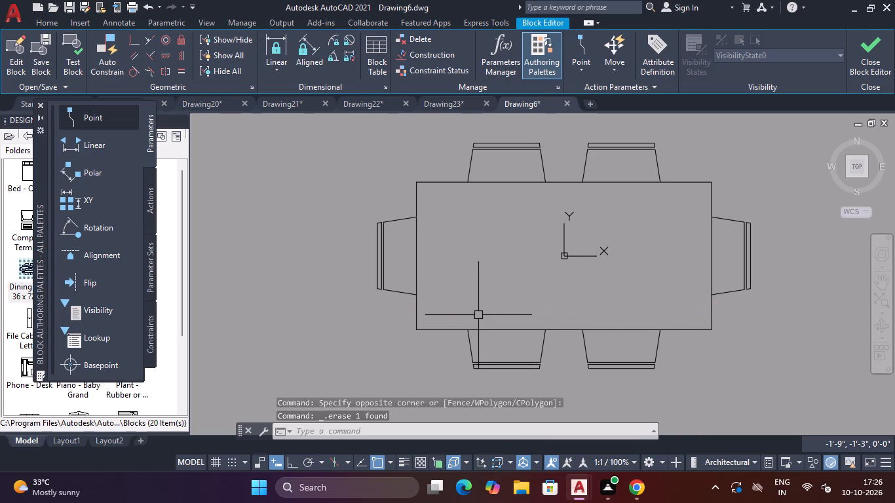
pyautogui.press('Escape')
pyautogui.press('Escape')
# Fillet both outer corners of the chair at the table's left end with a 2" radius, joining its sides to the outer backrest line.
pyautogui.scroll(1, 471, 340)
pyautogui.scroll(-4, 470, 344)
pyautogui.scroll(3, 462, 363)
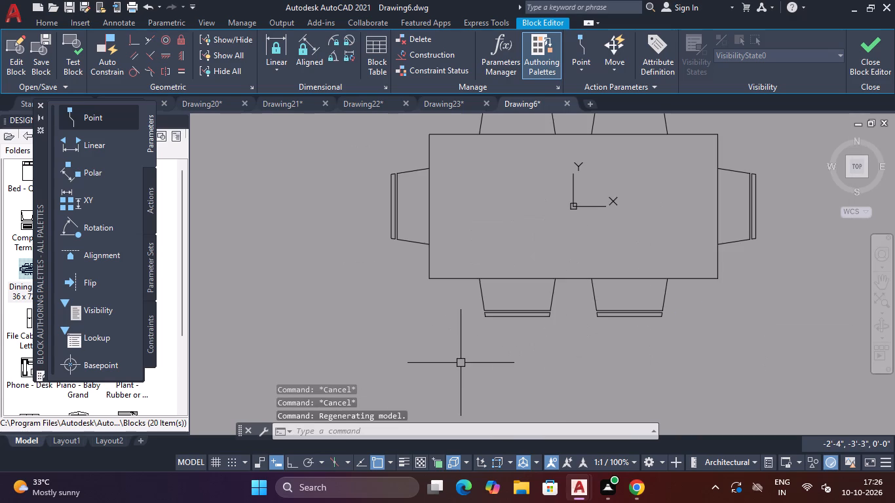
pyautogui.write('F')
pyautogui.press('space')
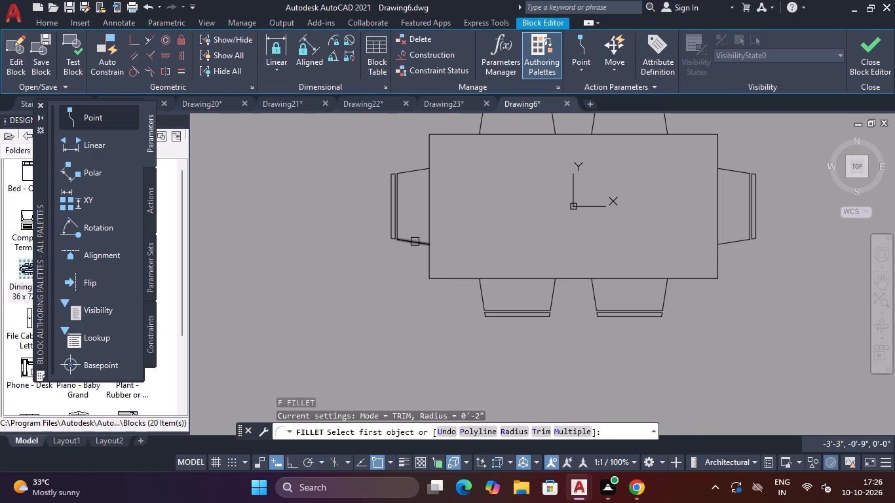
pyautogui.click(414, 242)
pyautogui.scroll(3, 387, 219)
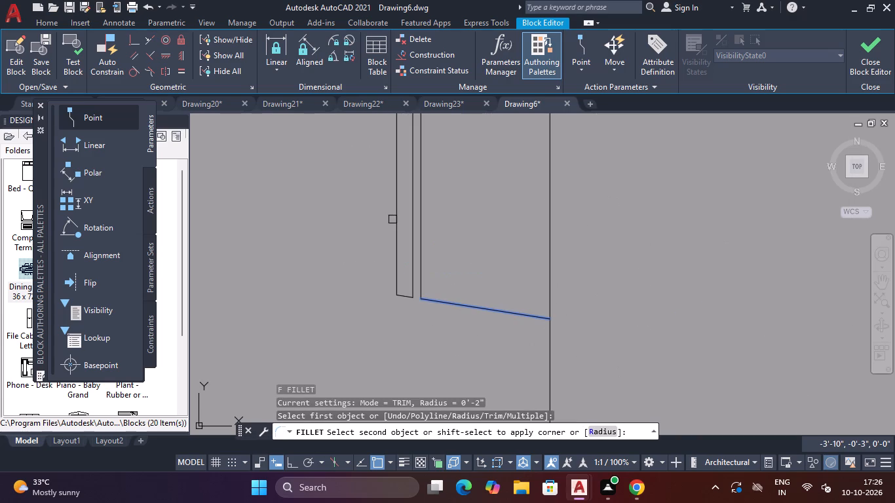
pyautogui.click(397, 219)
pyautogui.scroll(-5, 402, 233)
pyautogui.press('space')
pyautogui.scroll(1, 417, 198)
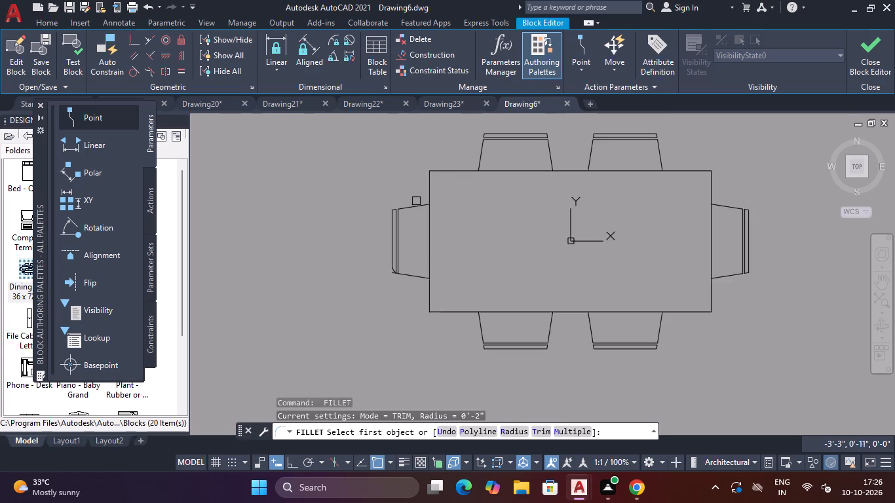
pyautogui.scroll(4, 416, 201)
pyautogui.click(402, 225)
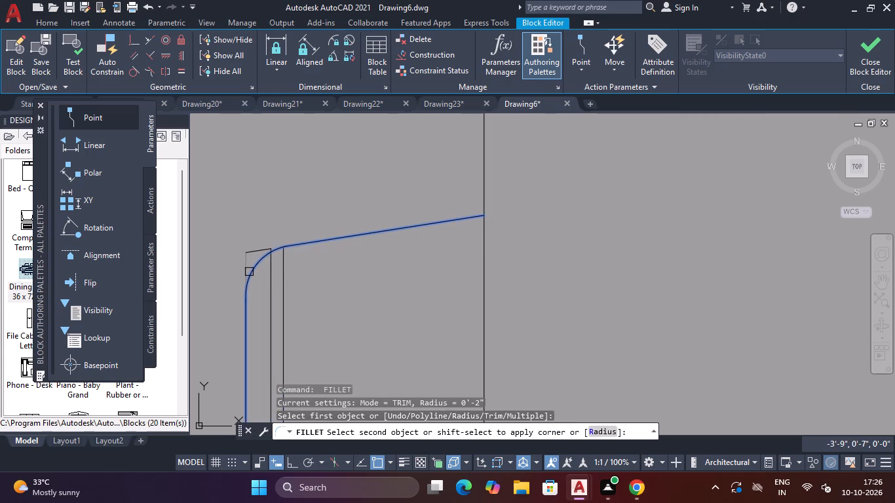
pyautogui.click(249, 272)
pyautogui.scroll(-4, 273, 265)
# Fillet both outer backrest corners of the upper-left chair with a 2" radius.
pyautogui.press('space')
pyautogui.scroll(4, 357, 195)
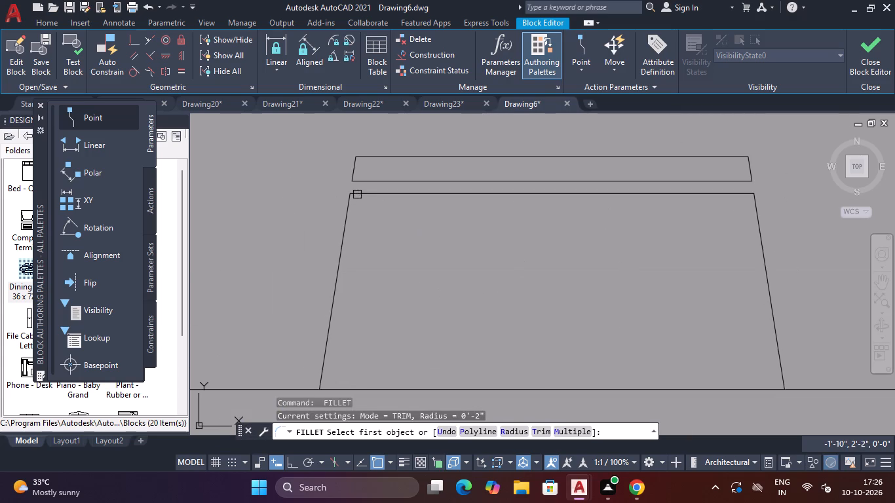
pyautogui.click(345, 228)
pyautogui.click(413, 157)
pyautogui.scroll(-3, 488, 225)
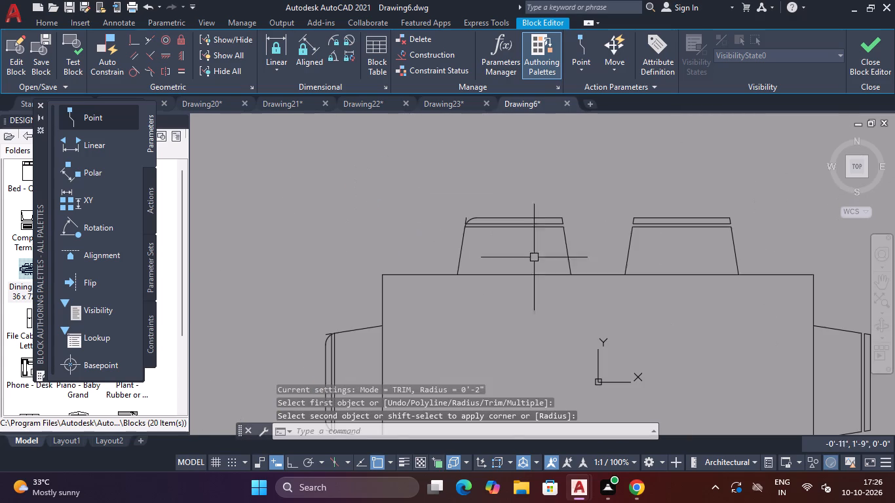
pyautogui.press('space')
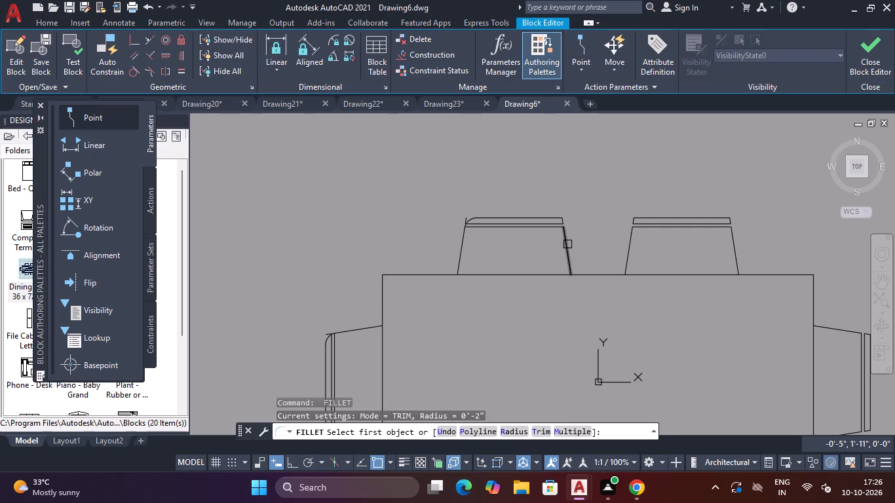
pyautogui.click(567, 245)
pyautogui.click(545, 218)
# Fillet both outer backrest corners of the upper-right chair with a 2" radius.
pyautogui.press('space')
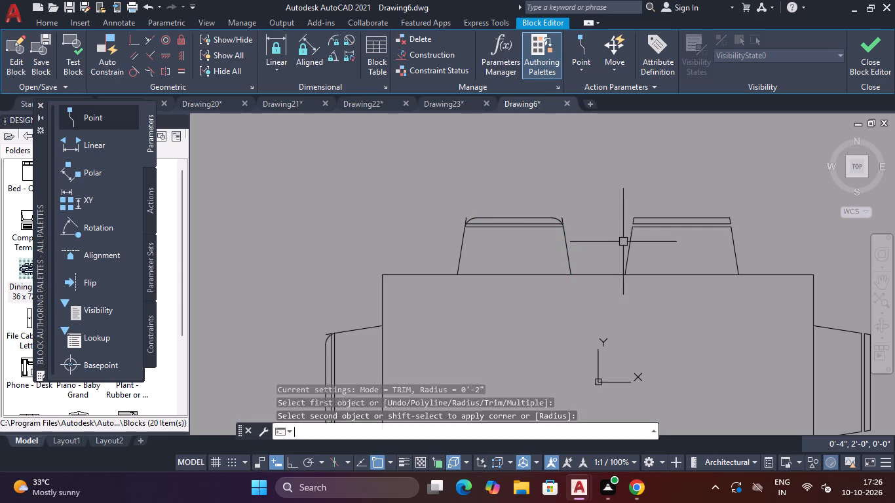
pyautogui.click(630, 249)
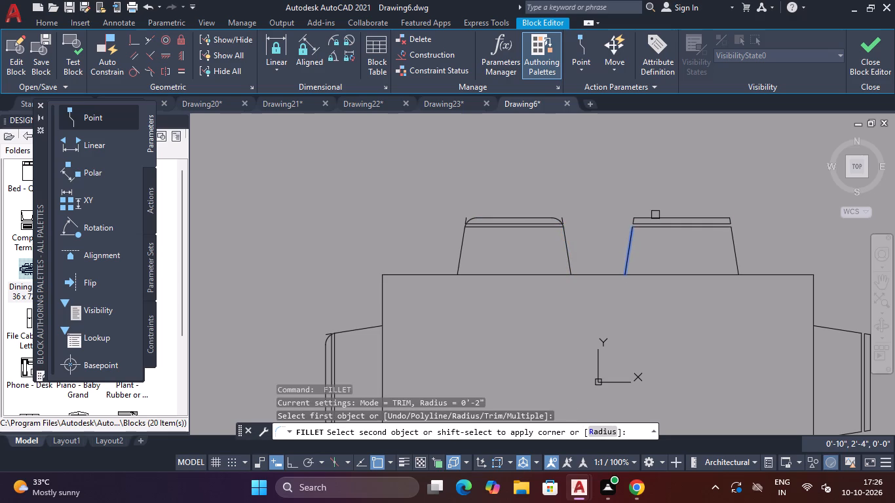
pyautogui.click(655, 215)
pyautogui.press('space')
pyautogui.click(733, 245)
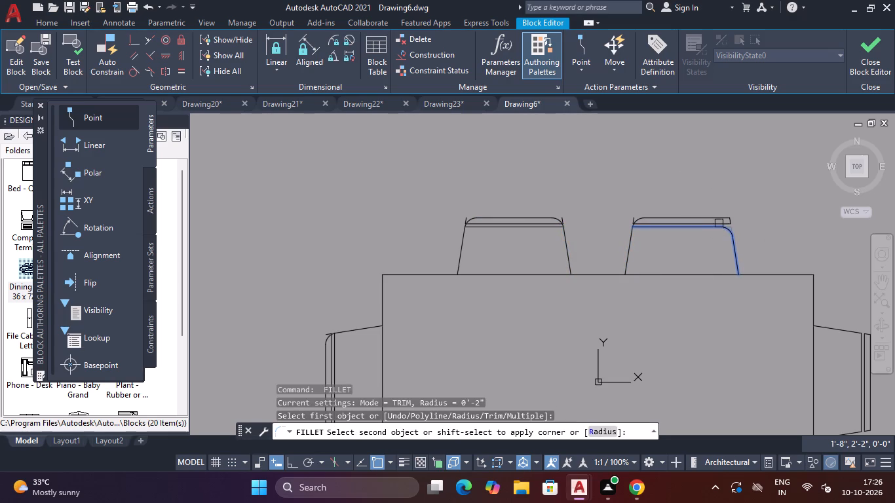
pyautogui.click(717, 219)
# Fillet both outer backrest corners of the chair at the table's right end with a 2" radius.
pyautogui.scroll(-4, 717, 219)
pyautogui.scroll(4, 753, 269)
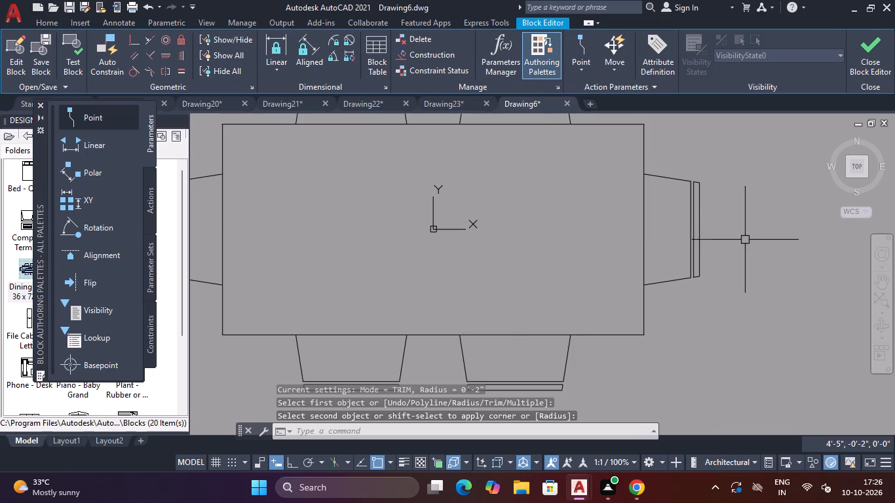
pyautogui.press('space')
pyautogui.click(677, 177)
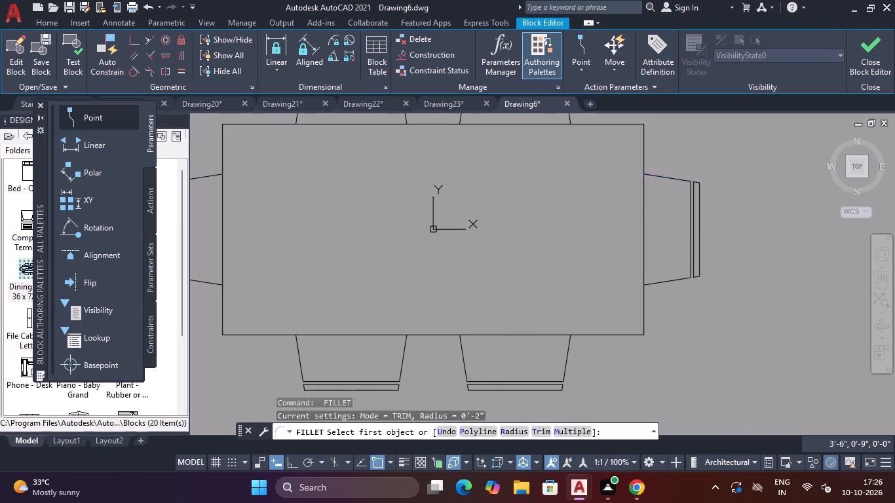
pyautogui.click(698, 196)
pyautogui.press('space')
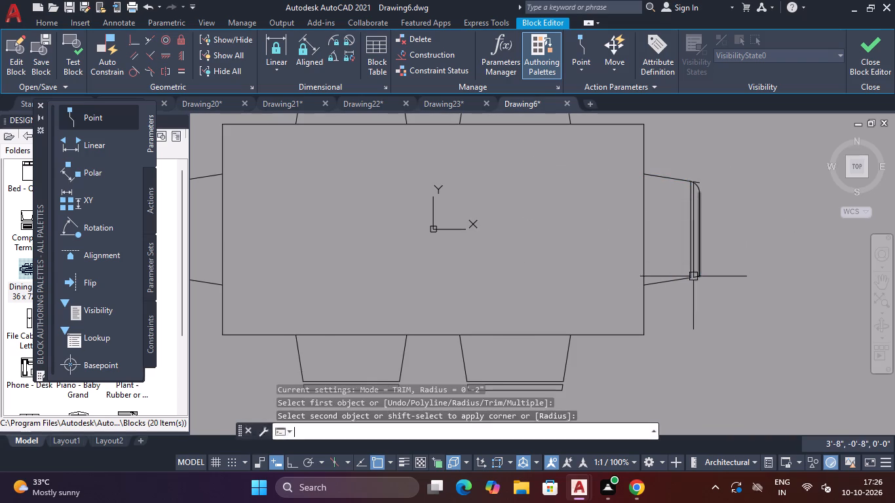
pyautogui.click(672, 278)
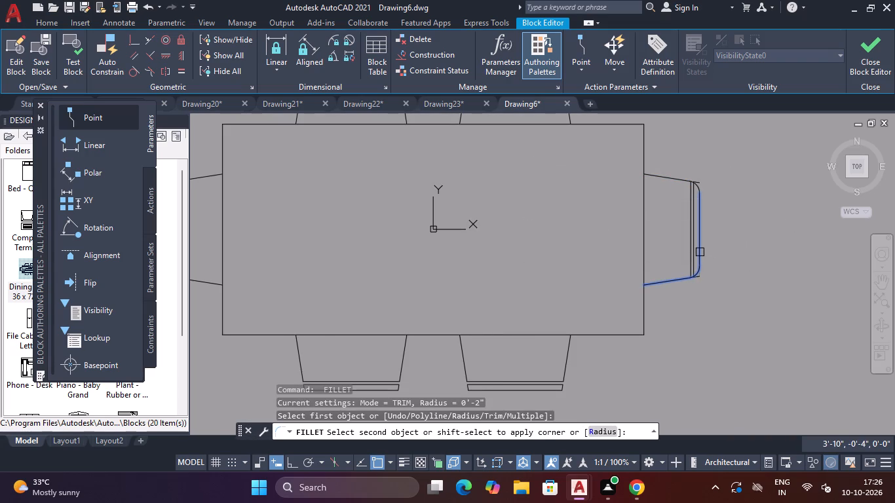
pyautogui.click(700, 252)
# Fillet both outer backrest corners of the lower-right chair with a 2" radius.
pyautogui.scroll(-2, 629, 341)
pyautogui.scroll(3, 605, 365)
pyautogui.press('space')
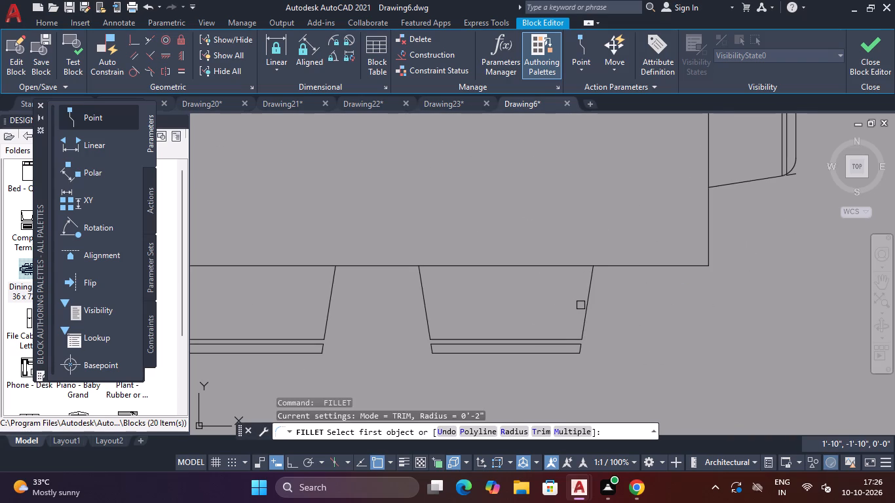
pyautogui.click(586, 305)
pyautogui.click(554, 352)
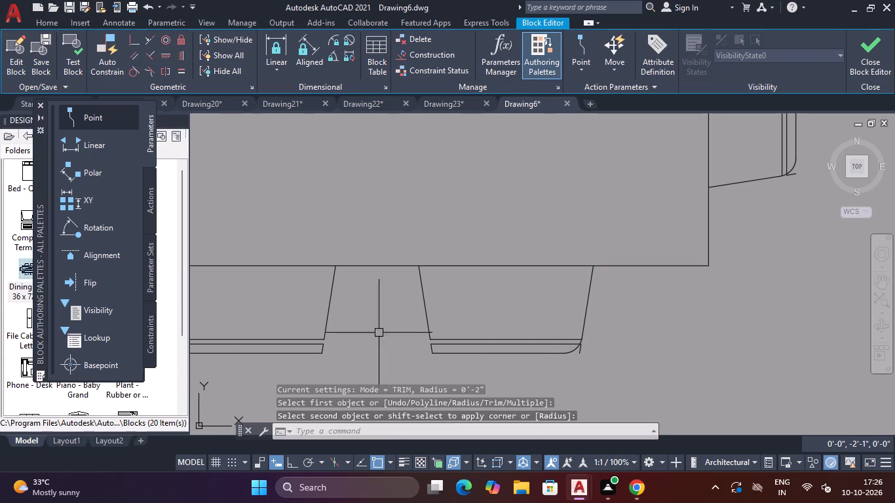
pyautogui.press('space')
pyautogui.click(423, 301)
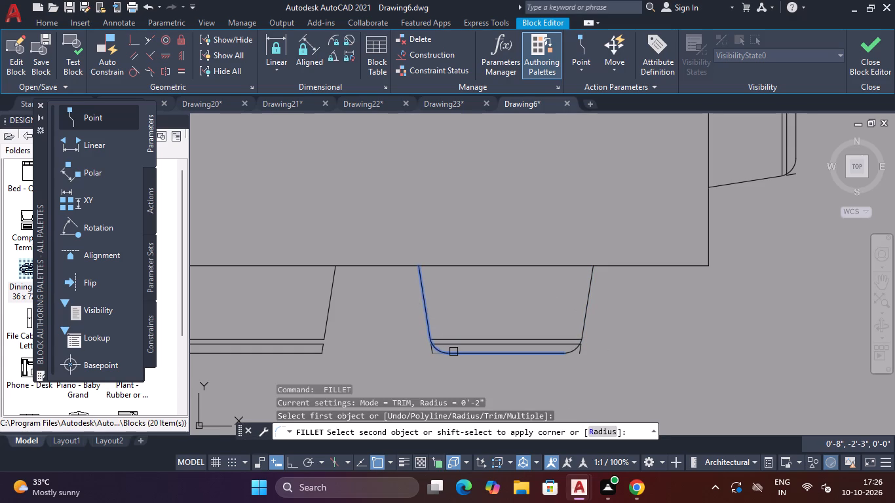
pyautogui.click(453, 352)
# Fillet both outer backrest corners of the lower-left chair with a 2" radius.
pyautogui.scroll(-3, 349, 291)
pyautogui.scroll(4, 340, 300)
pyautogui.press('space')
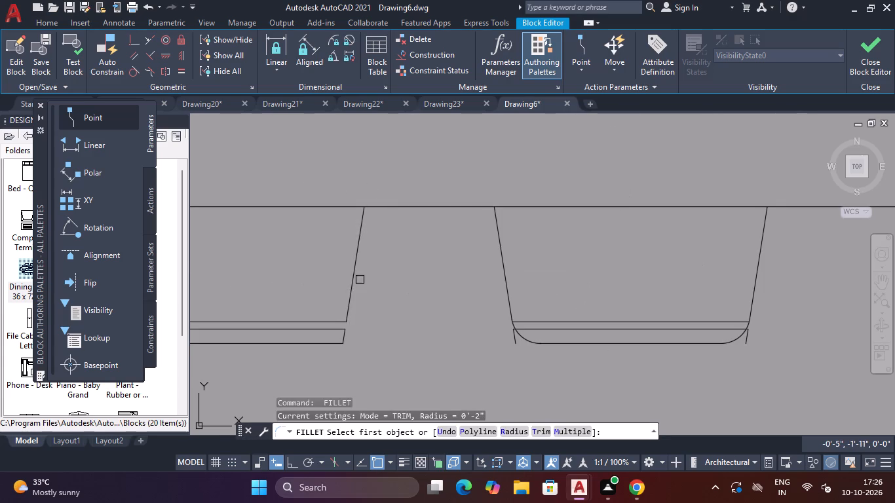
pyautogui.click(354, 280)
pyautogui.click(313, 346)
pyautogui.scroll(-4, 309, 342)
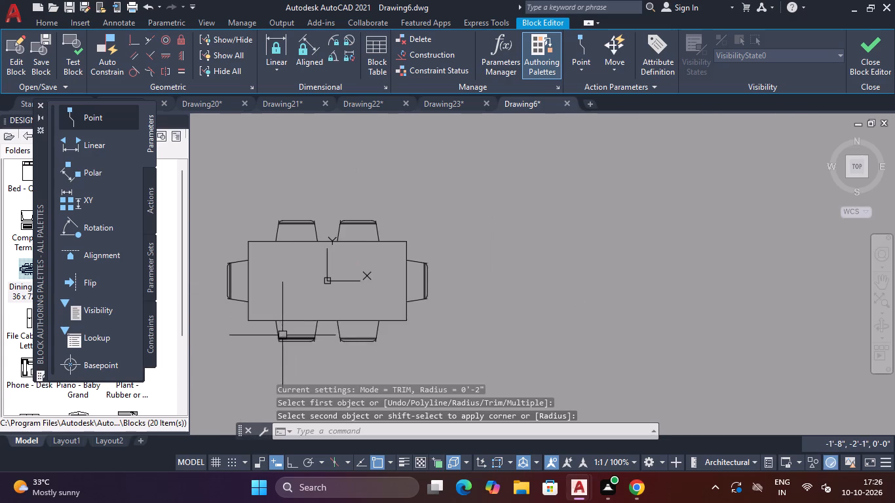
pyautogui.scroll(3, 276, 333)
pyautogui.press('space')
pyautogui.click(275, 320)
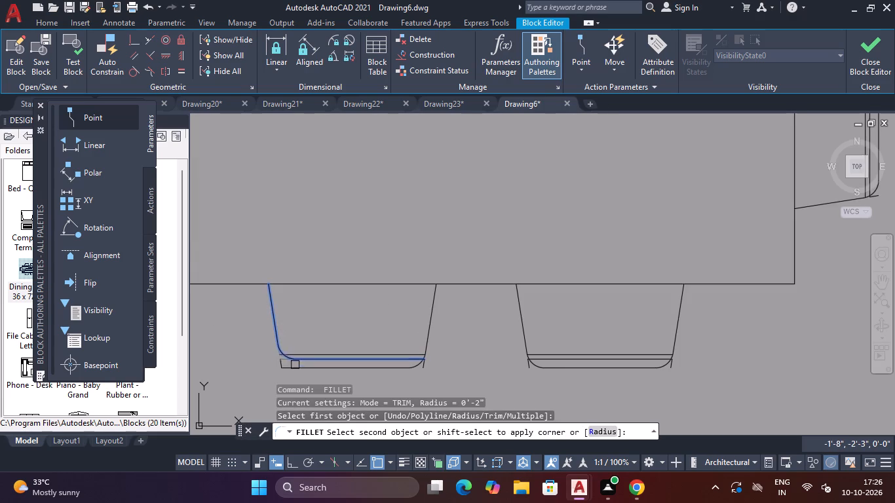
pyautogui.click(297, 369)
# Erase the two leftover short end lines and the adjoining inner backrest line from the chair at the table's left end.
pyautogui.scroll(-4, 300, 350)
pyautogui.scroll(4, 269, 317)
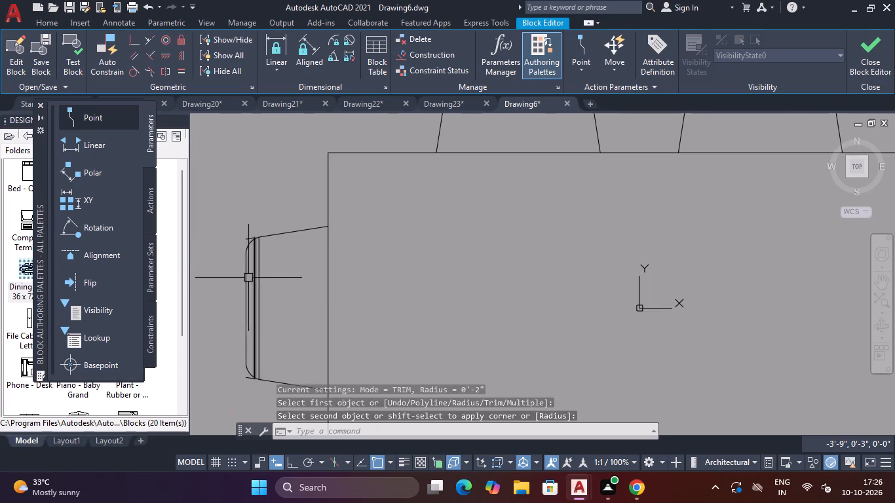
pyautogui.scroll(-3, 248, 276)
pyautogui.scroll(3, 248, 264)
pyautogui.press('Escape')
pyautogui.click(248, 267)
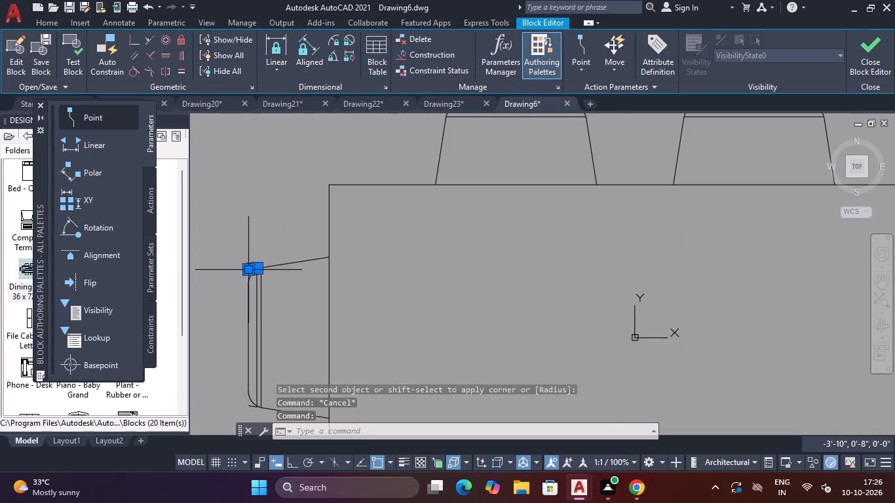
pyautogui.press('Delete')
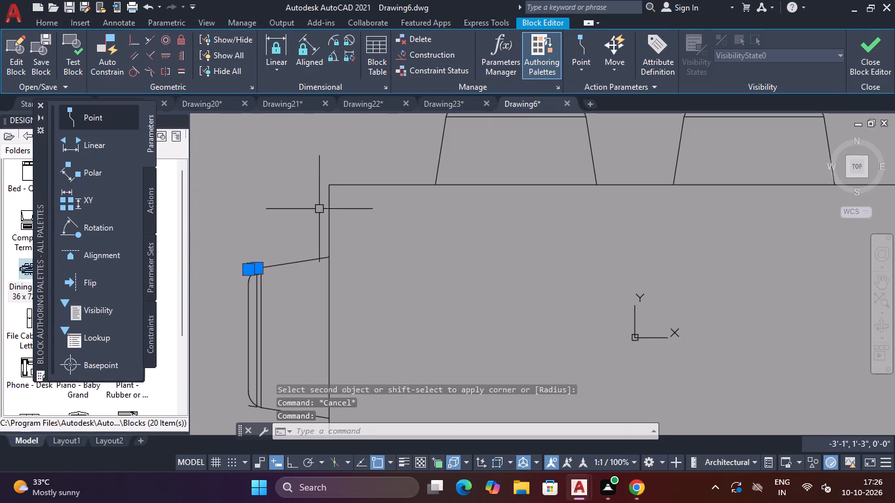
pyautogui.press('Delete')
pyautogui.scroll(2, 255, 293)
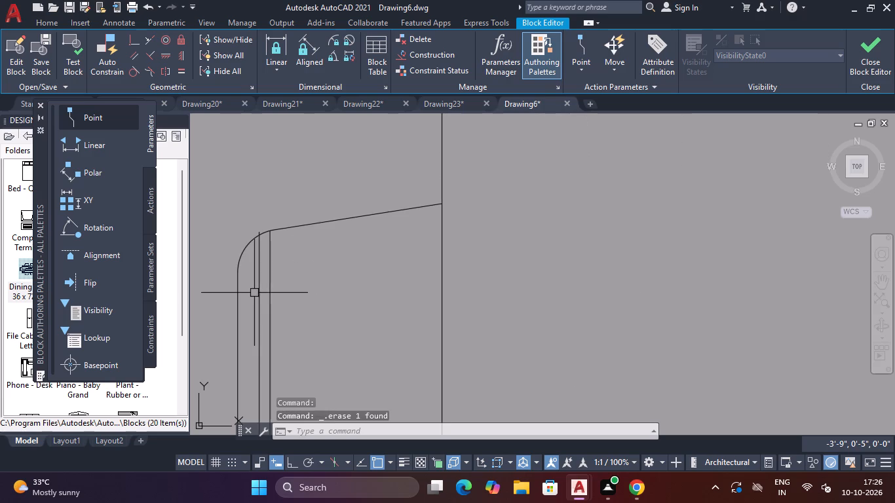
pyautogui.scroll(-3, 254, 293)
pyautogui.scroll(5, 250, 305)
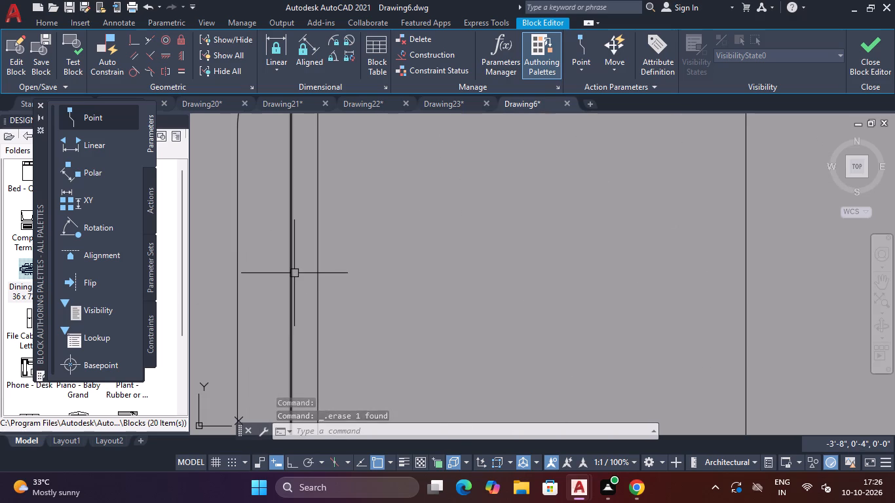
pyautogui.click(290, 274)
pyautogui.scroll(-4, 314, 269)
pyautogui.press('Delete')
pyautogui.scroll(4, 301, 367)
pyautogui.click(341, 347)
pyautogui.press('Delete')
pyautogui.scroll(-5, 372, 329)
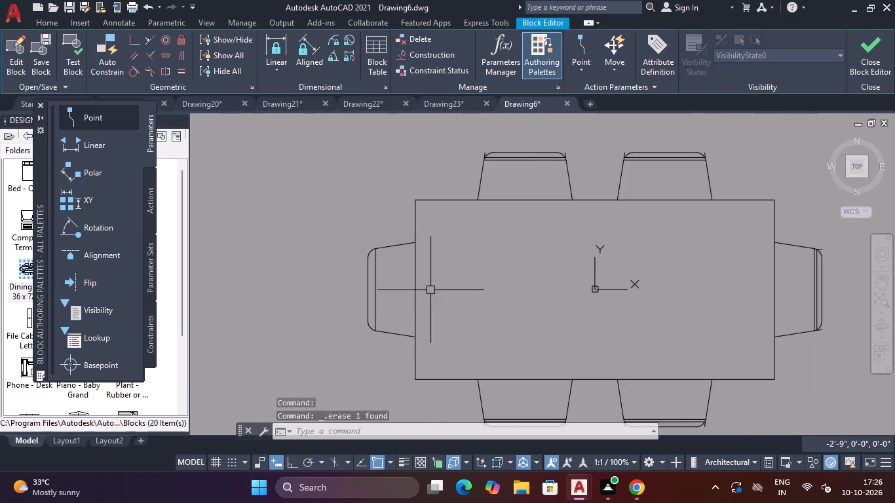
# Erase the inner backrest line and both leftover short end lines from the upper-left chair.
pyautogui.scroll(-2, 493, 134)
pyautogui.scroll(7, 493, 134)
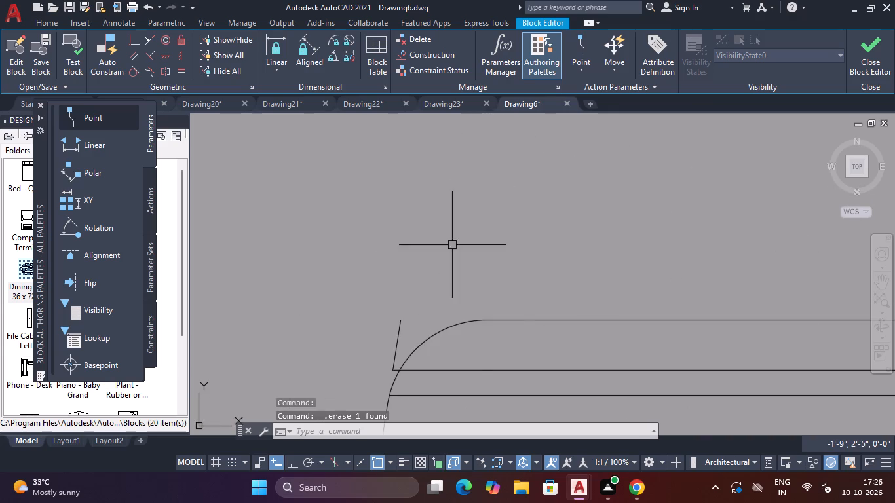
pyautogui.click(480, 370)
pyautogui.press('Delete')
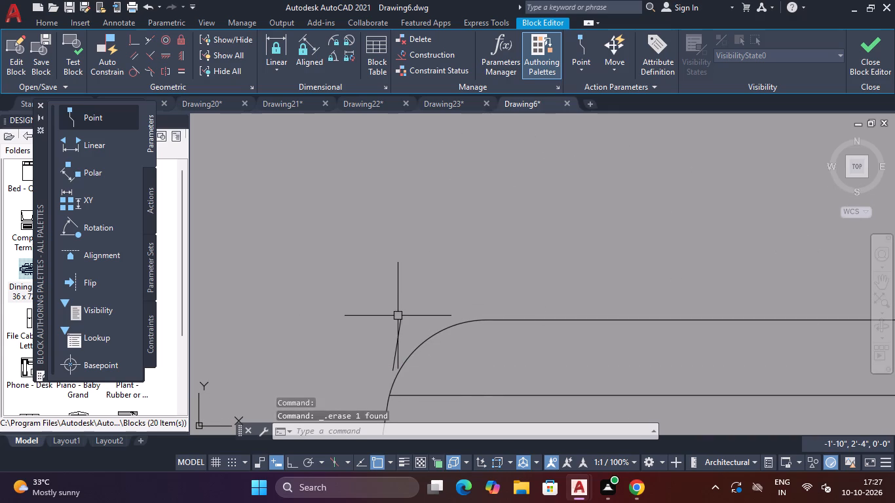
pyautogui.moveTo(413, 303); pyautogui.dragTo(400, 315)
pyautogui.click(389, 326)
pyautogui.press('Delete')
pyautogui.scroll(-5, 548, 265)
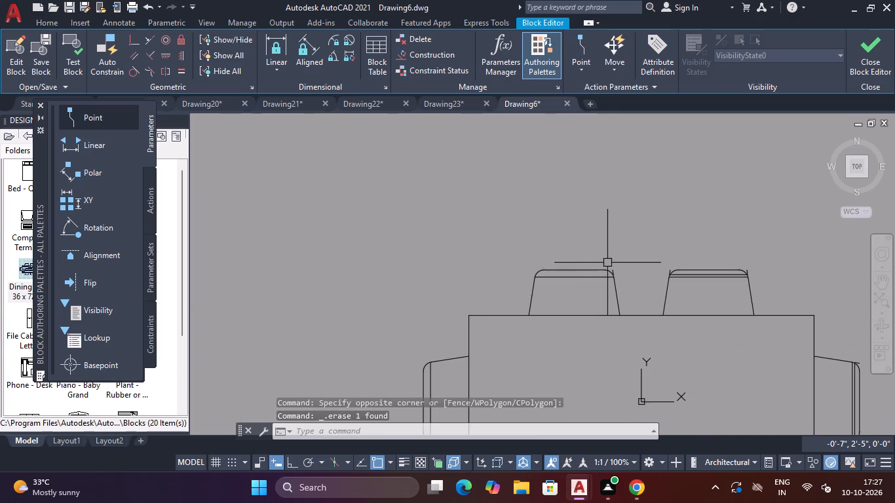
pyautogui.scroll(4, 608, 263)
pyautogui.click(645, 276)
pyautogui.click(627, 309)
pyautogui.press('Delete')
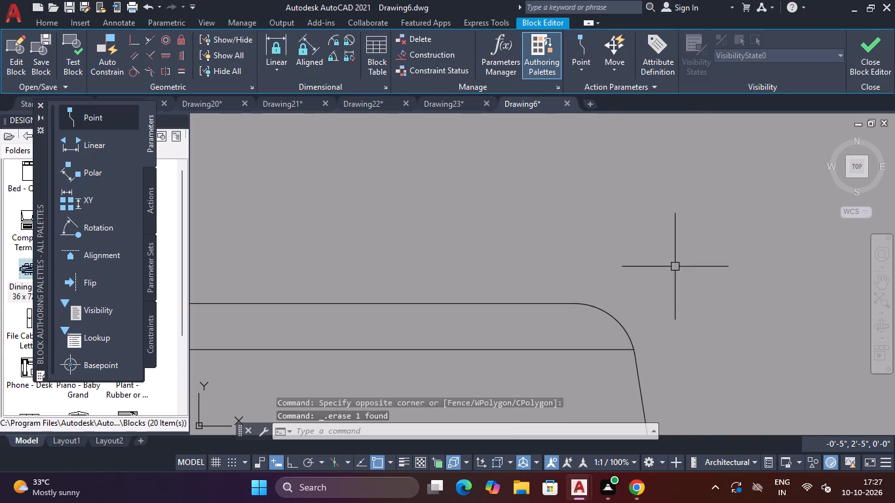
# Erase the inner backrest line and both leftover short end lines from the upper-right chair.
pyautogui.scroll(-5, 697, 252)
pyautogui.scroll(5, 750, 250)
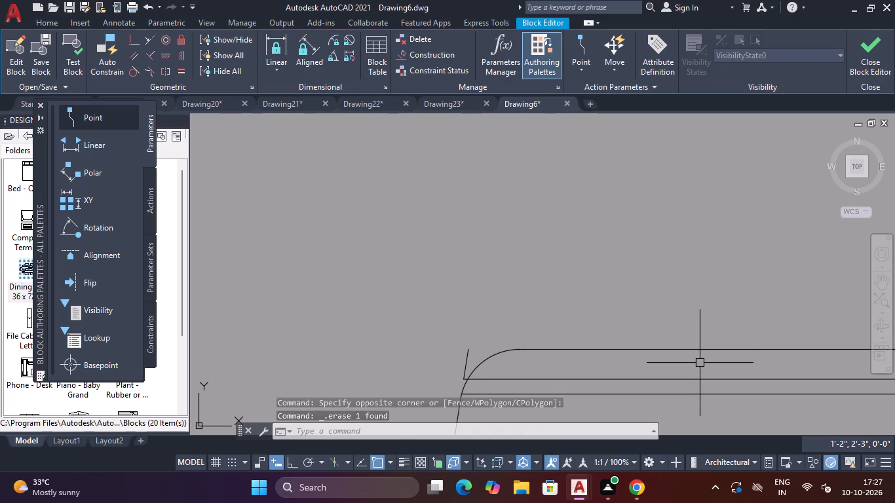
pyautogui.click(700, 363)
pyautogui.click(679, 384)
pyautogui.press('Delete')
pyautogui.click(480, 331)
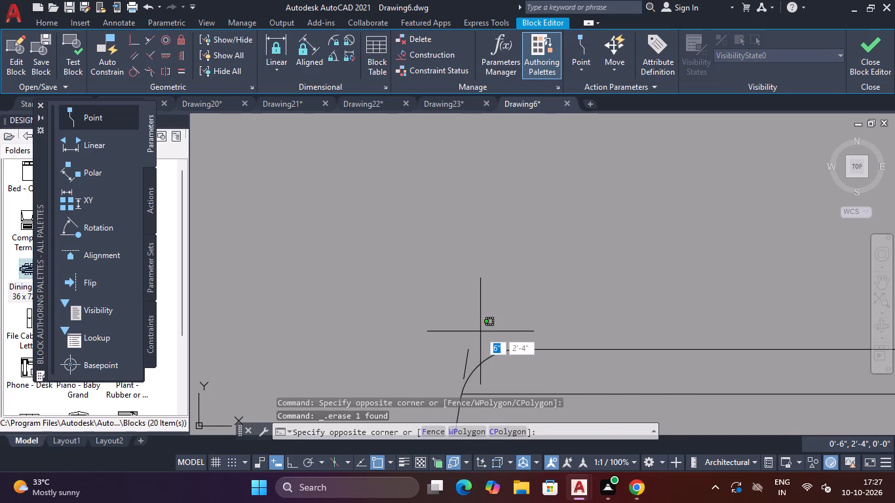
pyautogui.click(449, 358)
pyautogui.press('Delete')
pyautogui.scroll(-5, 628, 296)
pyautogui.scroll(4, 690, 305)
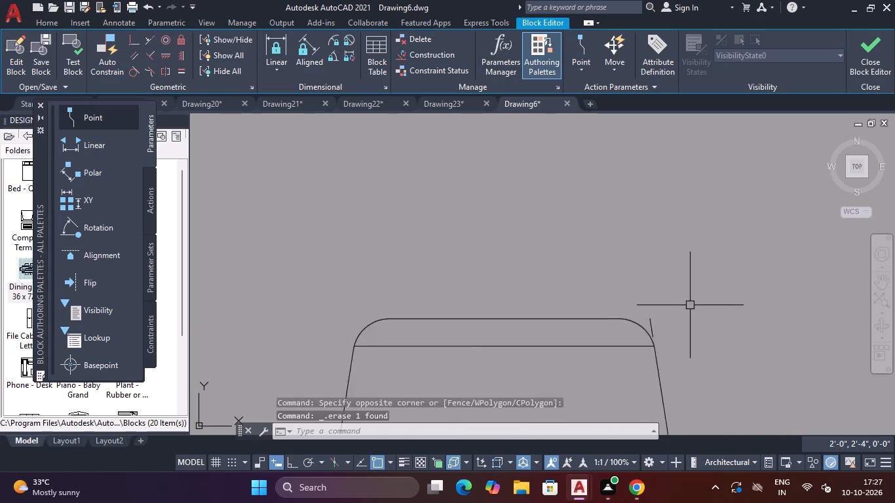
pyautogui.scroll(1, 690, 305)
pyautogui.click(692, 305)
pyautogui.click(618, 339)
pyautogui.press('Delete')
pyautogui.scroll(-6, 670, 270)
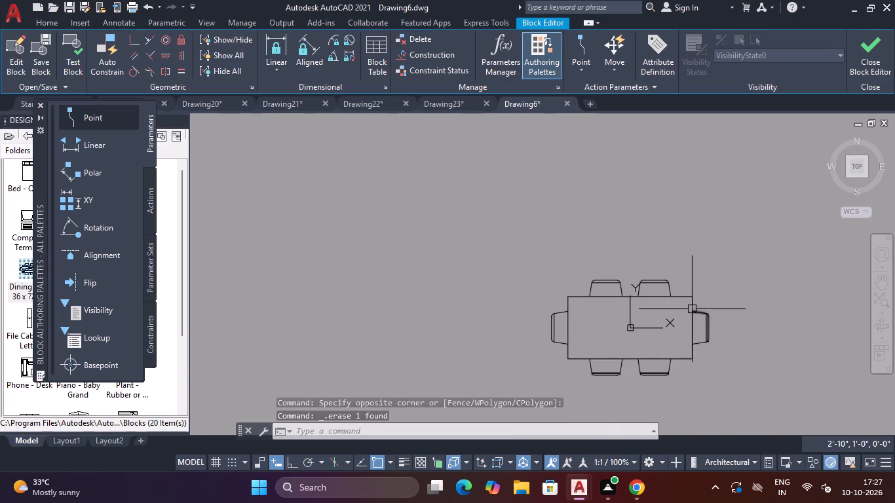
# Erase the inner backrest line and both leftover short end lines from the chair at the table's right end.
pyautogui.scroll(5, 706, 326)
pyautogui.click(696, 278)
pyautogui.press('Delete')
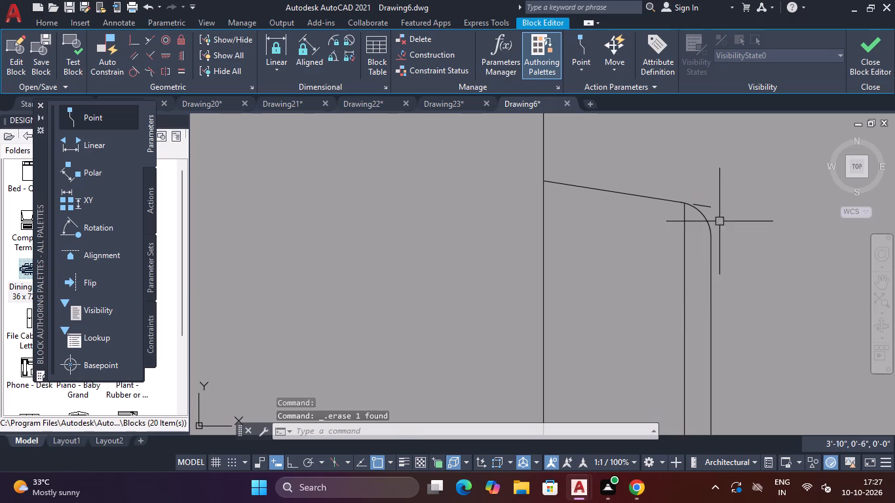
pyautogui.moveTo(721, 181); pyautogui.dragTo(717, 193)
pyautogui.click(709, 212)
pyautogui.press('Delete')
pyautogui.scroll(-4, 714, 224)
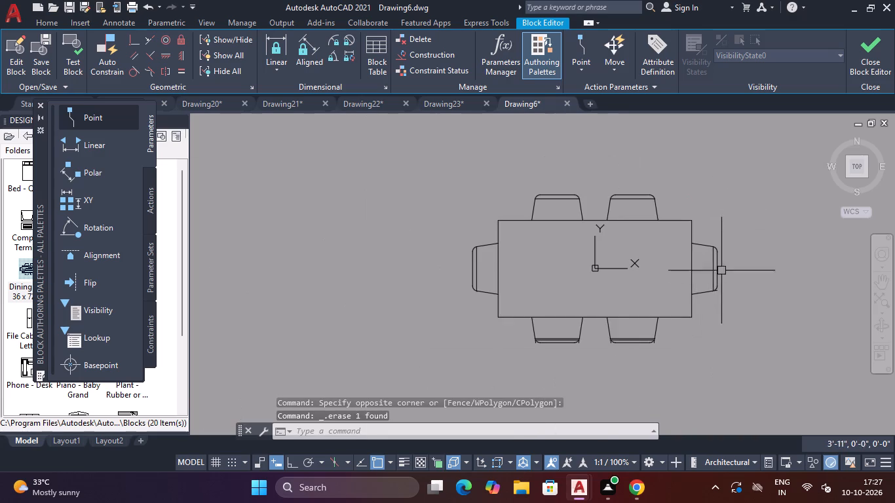
pyautogui.scroll(5, 716, 282)
pyautogui.scroll(-3, 721, 301)
pyautogui.scroll(4, 722, 322)
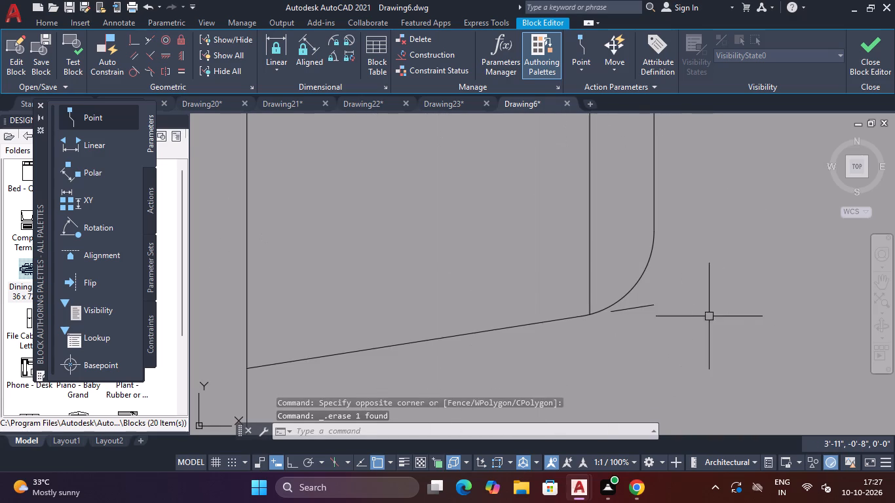
pyautogui.moveTo(664, 282); pyautogui.dragTo(662, 292)
pyautogui.click(650, 314)
pyautogui.press('Delete')
pyautogui.scroll(-6, 650, 314)
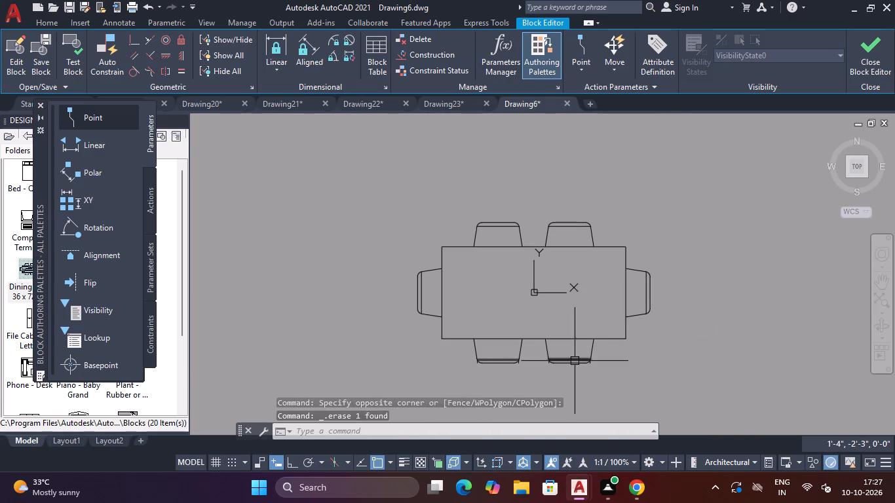
# Erase the inner backrest line and both leftover short end lines from the lower-right chair.
pyautogui.scroll(6, 569, 364)
pyautogui.click(576, 289)
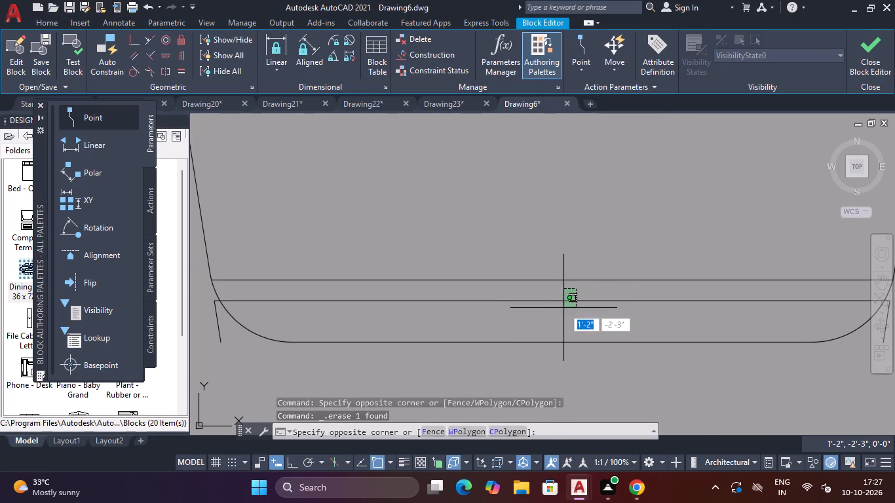
pyautogui.click(563, 308)
pyautogui.press('Delete')
pyautogui.scroll(-3, 634, 293)
pyautogui.scroll(4, 689, 301)
pyautogui.click(749, 301)
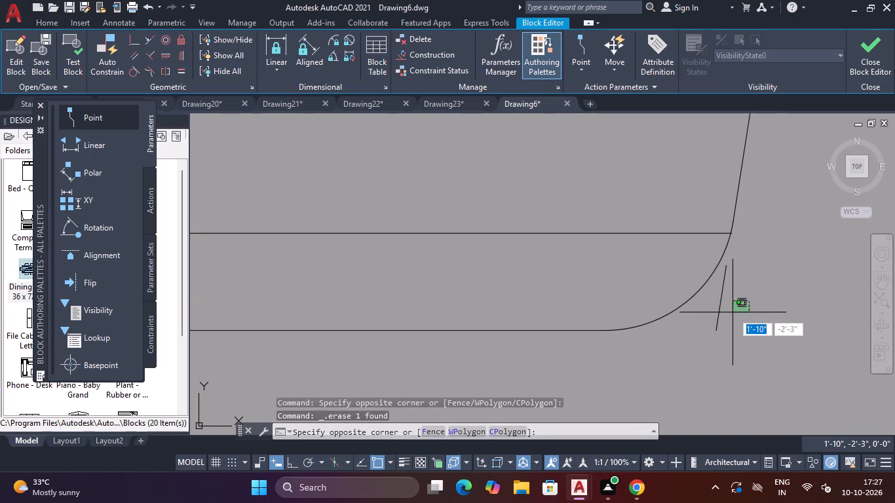
pyautogui.click(708, 335)
pyautogui.press('Delete')
pyautogui.scroll(-5, 641, 297)
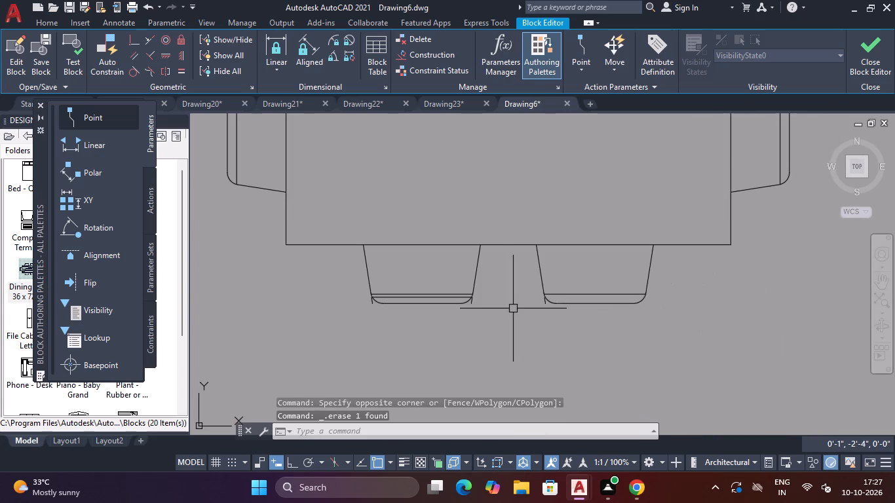
pyautogui.scroll(6, 520, 289)
pyautogui.scroll(-5, 643, 377)
pyautogui.scroll(4, 680, 385)
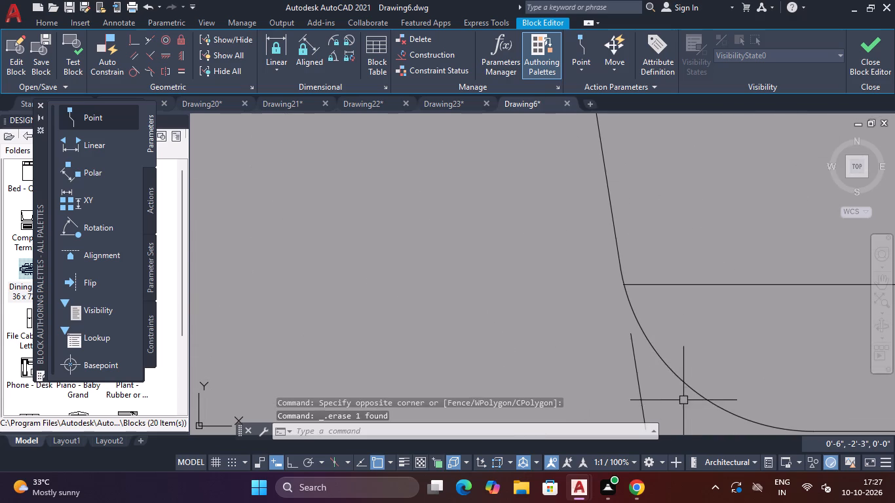
pyautogui.click(666, 393)
pyautogui.click(632, 393)
pyautogui.press('Delete')
pyautogui.scroll(-6, 555, 295)
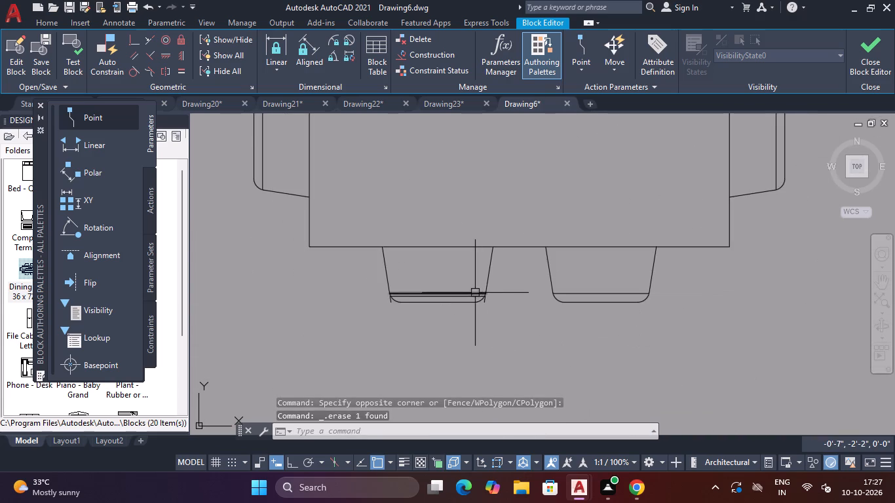
# Erase the inner backrest line and both leftover short end lines from the lower-left chair.
pyautogui.scroll(4, 463, 301)
pyautogui.click(509, 270)
pyautogui.click(489, 302)
pyautogui.press('Delete')
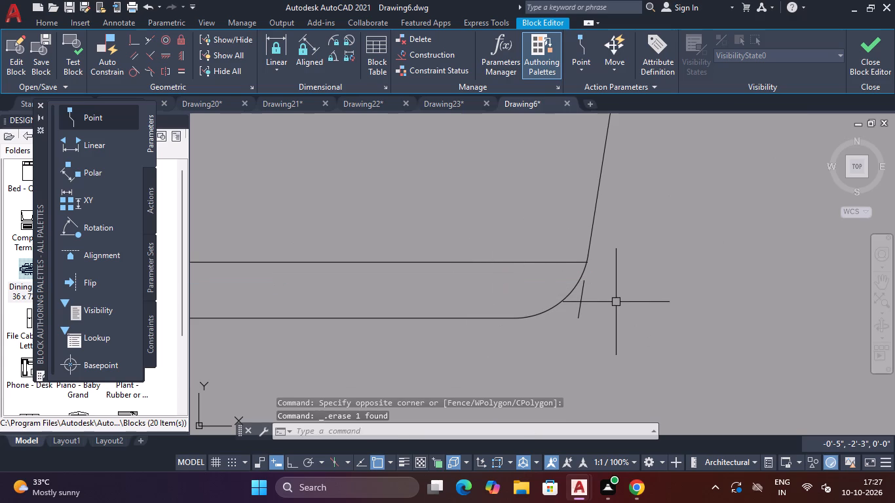
pyautogui.moveTo(617, 301); pyautogui.dragTo(594, 310)
pyautogui.click(573, 322)
pyautogui.press('Delete')
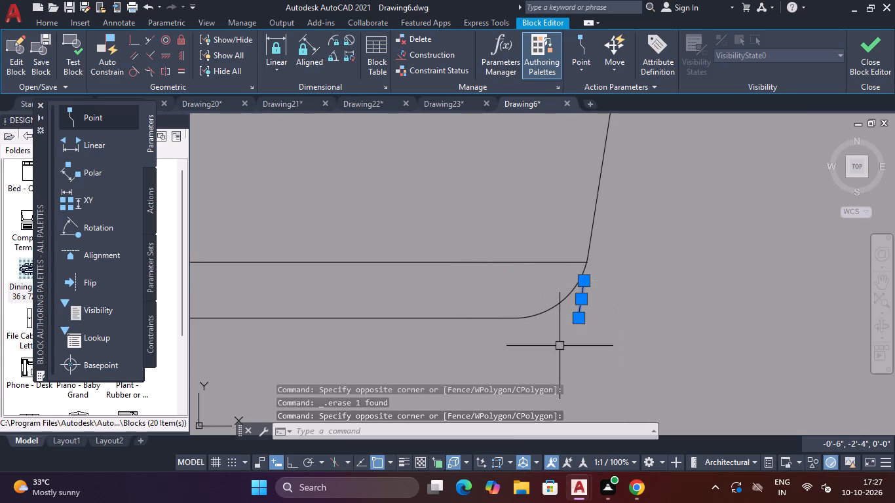
pyautogui.press('Delete')
pyautogui.scroll(-3, 506, 327)
pyautogui.scroll(5, 367, 312)
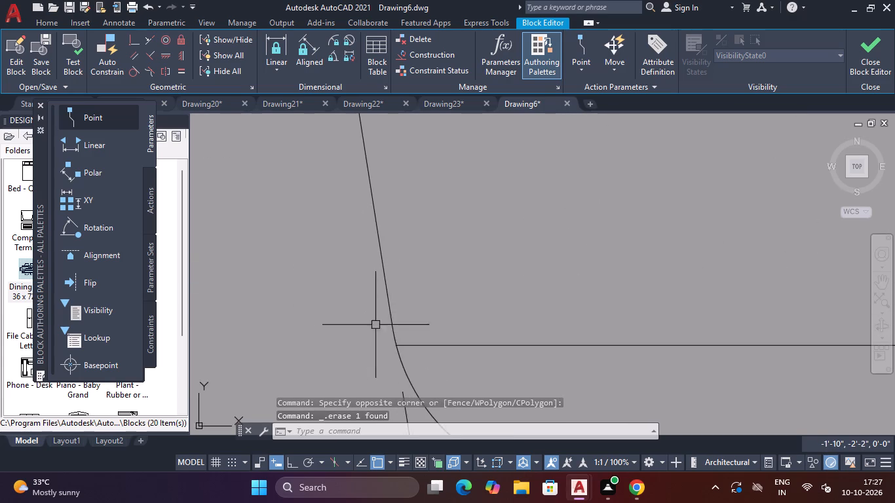
pyautogui.scroll(-4, 377, 329)
pyautogui.scroll(4, 379, 343)
pyautogui.click(391, 351)
pyautogui.click(383, 369)
pyautogui.press('Delete')
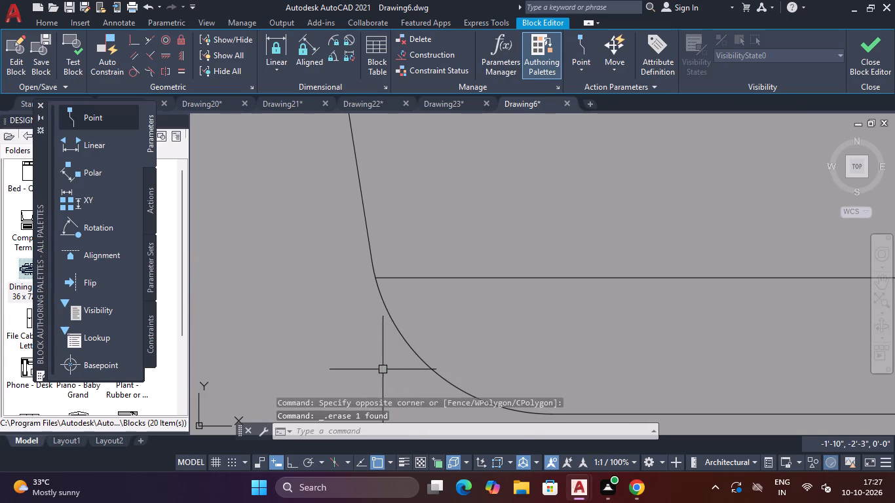
pyautogui.scroll(-6, 412, 324)
pyautogui.scroll(-3, 433, 253)
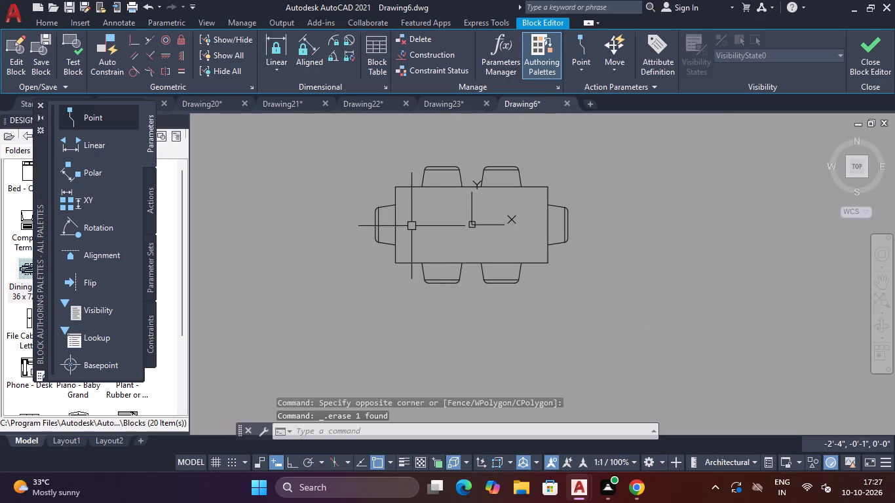
pyautogui.press('Escape')
pyautogui.press('Escape')
pyautogui.press('Escape')
pyautogui.press('Escape')
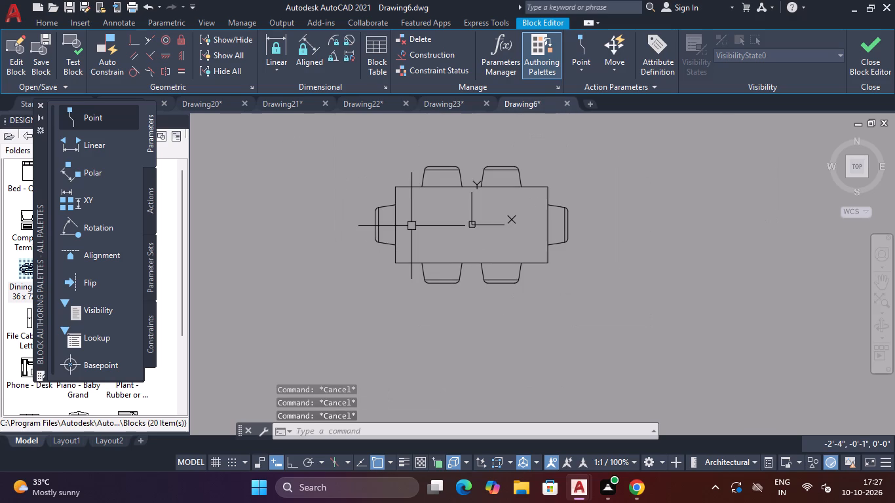
# Fillet the two upper corners of the dining table top with a 2" radius.
pyautogui.write('F')
pyautogui.press('space')
pyautogui.scroll(3, 405, 184)
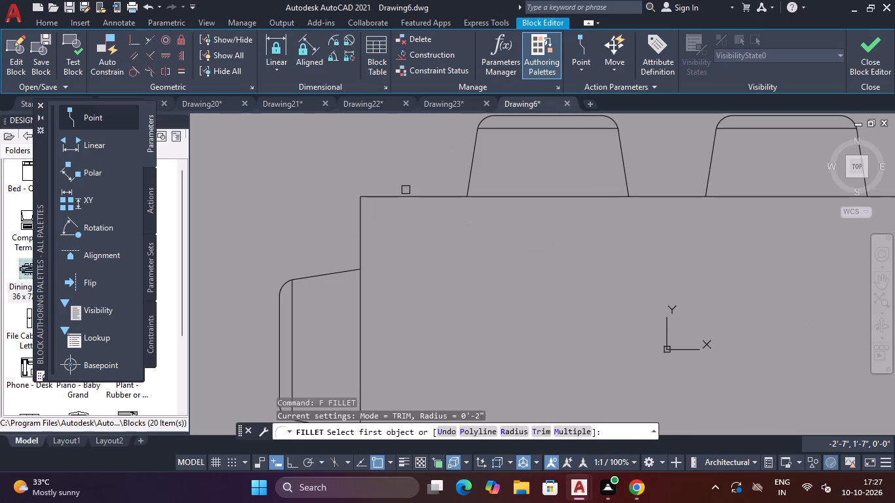
pyautogui.click(408, 193)
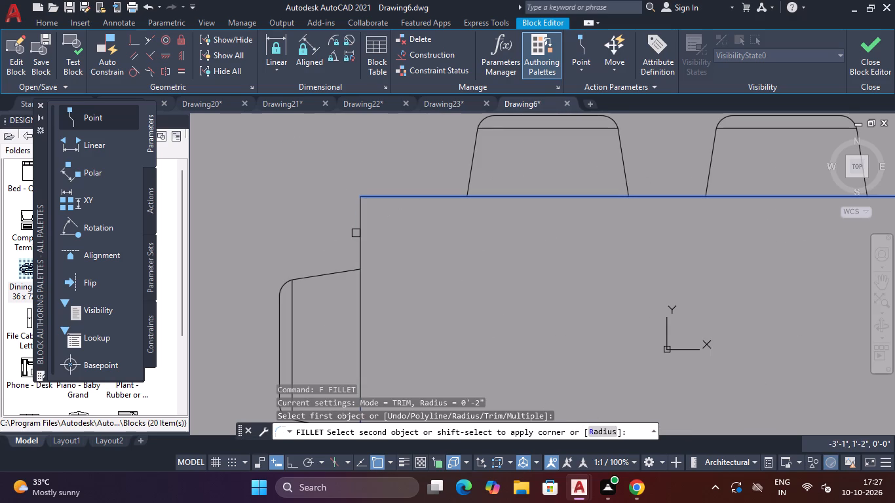
pyautogui.click(354, 234)
pyautogui.click(362, 229)
pyautogui.scroll(-4, 516, 216)
pyautogui.press('space')
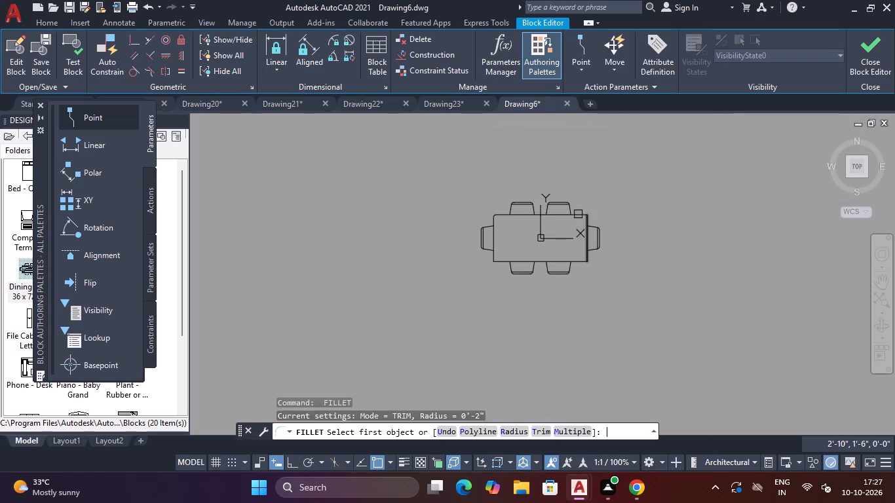
pyautogui.scroll(4, 578, 214)
pyautogui.click(574, 215)
pyautogui.click(630, 242)
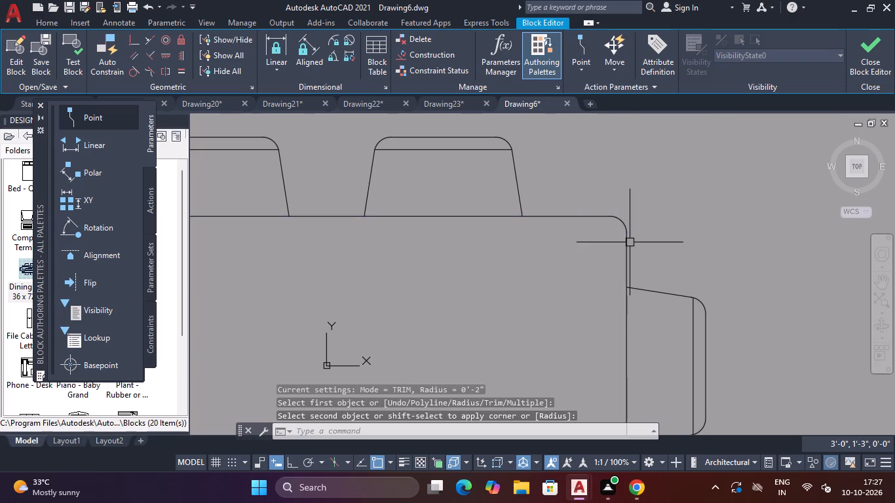
# Fillet the two lower corners of the dining table top with a 2" radius.
pyautogui.scroll(-5, 628, 241)
pyautogui.scroll(4, 616, 273)
pyautogui.press('space')
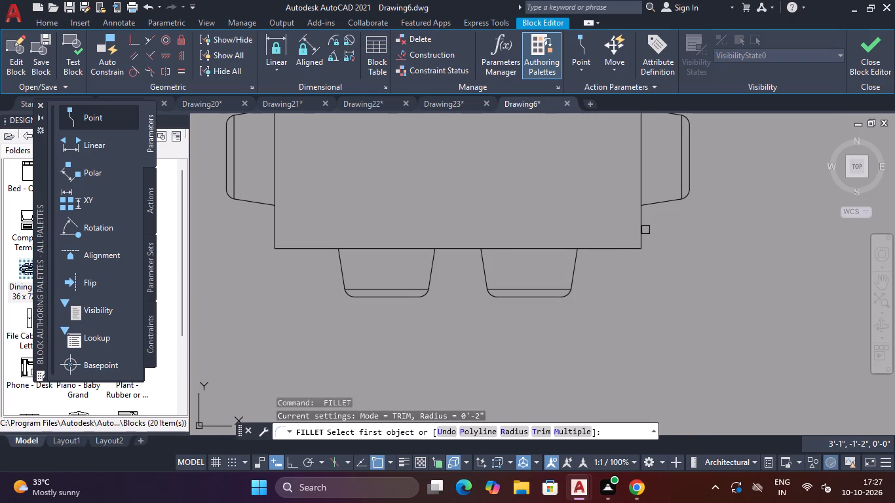
pyautogui.click(641, 230)
pyautogui.click(621, 248)
pyautogui.press('space')
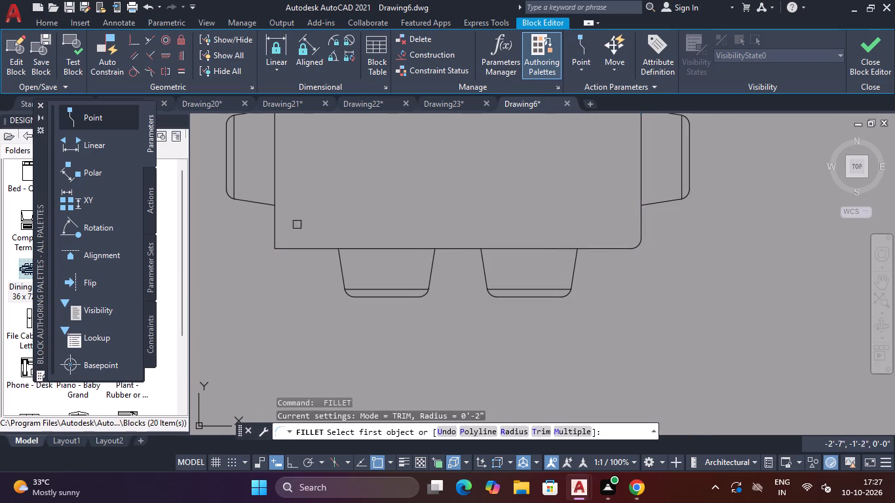
pyautogui.click(274, 220)
pyautogui.click(309, 246)
pyautogui.scroll(-4, 333, 219)
pyautogui.scroll(2, 343, 204)
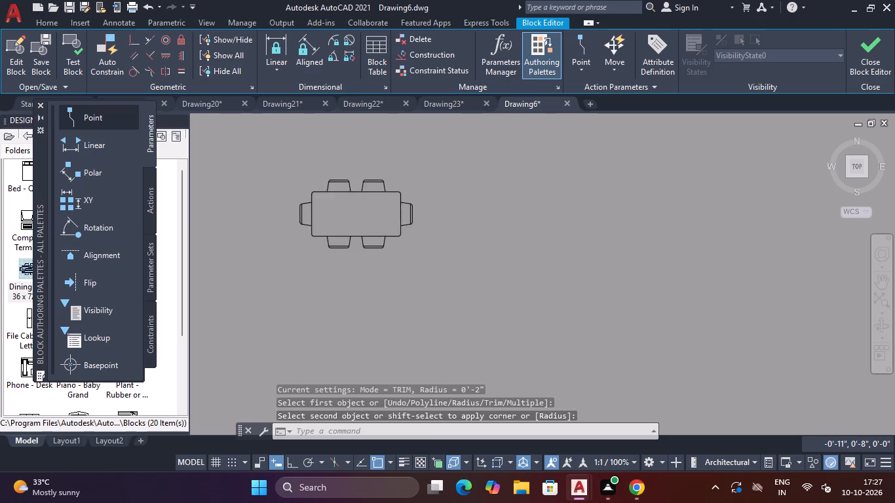
pyautogui.press('Escape')
pyautogui.press('Escape')
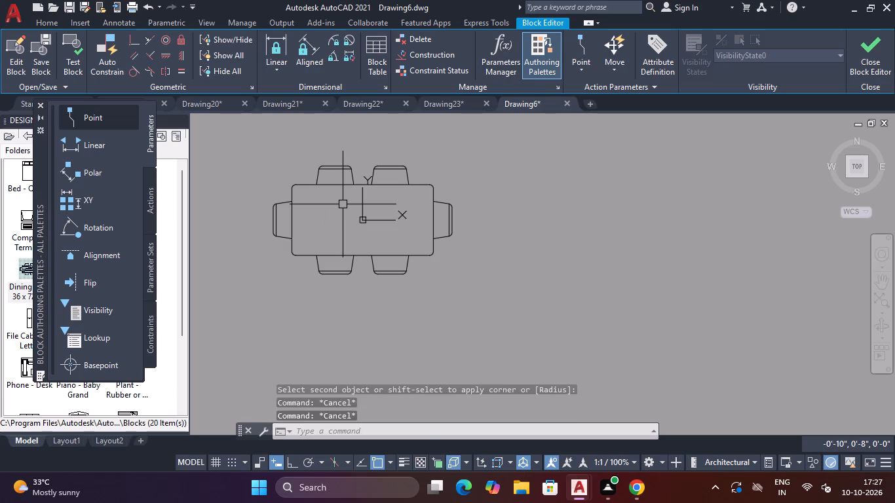
# Close the block editor, saving the changes to the dining set block.
pyautogui.click(877, 56)
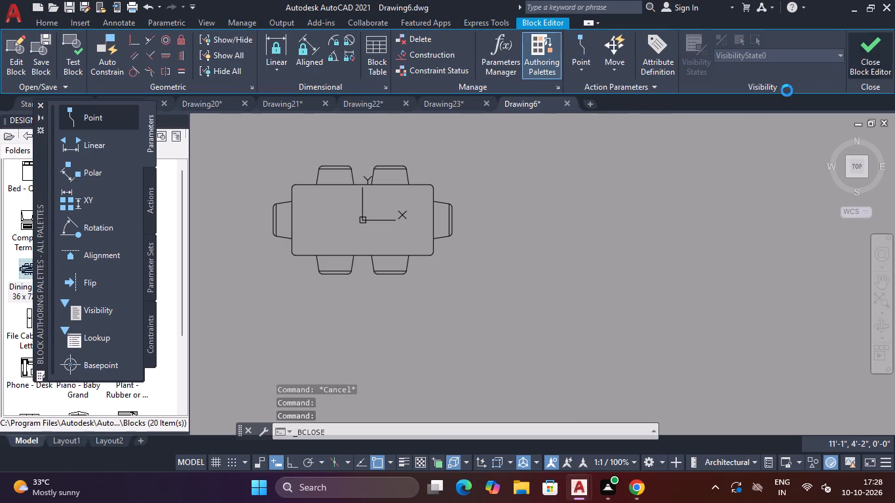
pyautogui.click(396, 208)
# Scale the dining set block down to roughly three quarters of its size from the table's lower-left corner.
pyautogui.scroll(-1, 433, 241)
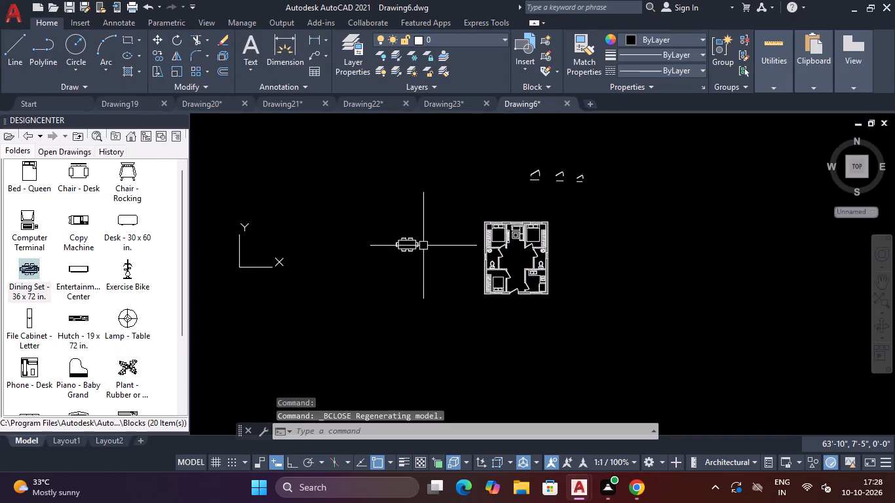
pyautogui.scroll(4, 423, 246)
pyautogui.click(422, 223)
pyautogui.click(322, 296)
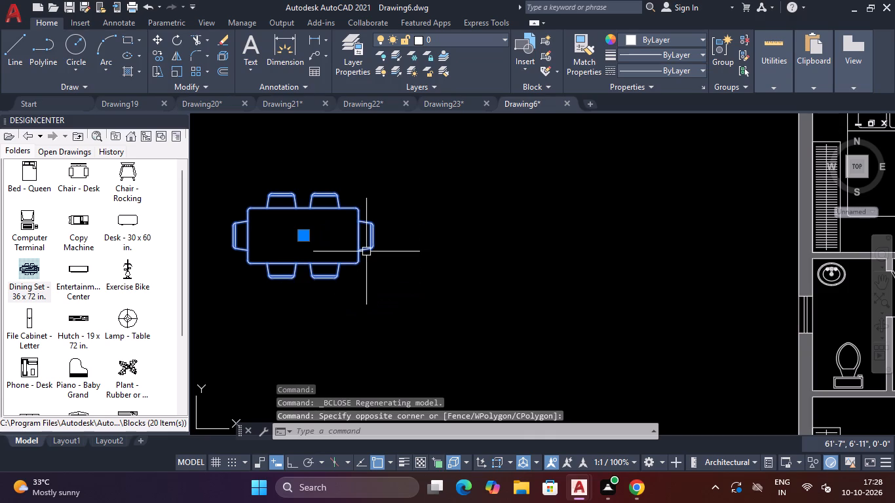
pyautogui.press('a')
pyautogui.press('BackSpace')
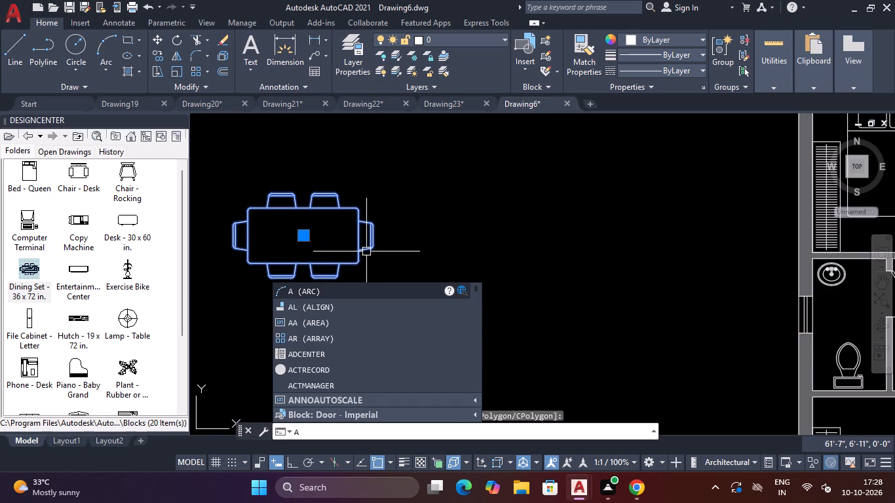
pyautogui.write('SC')
pyautogui.press('space')
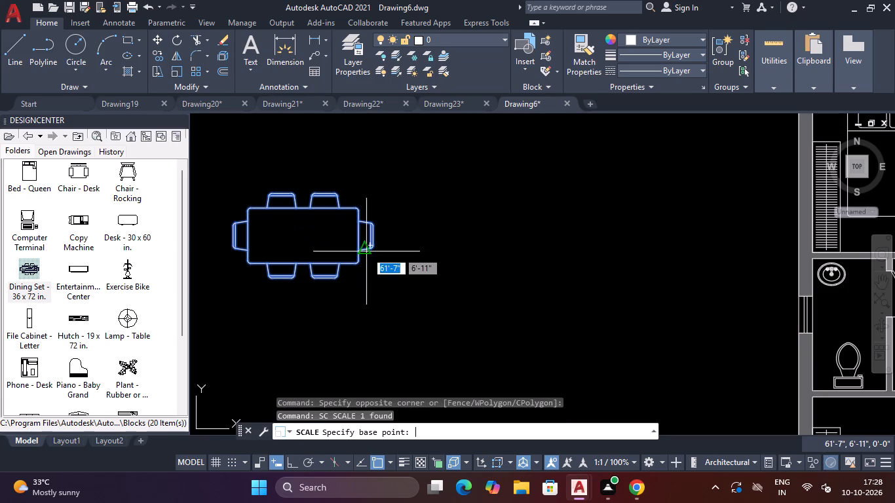
pyautogui.click(254, 266)
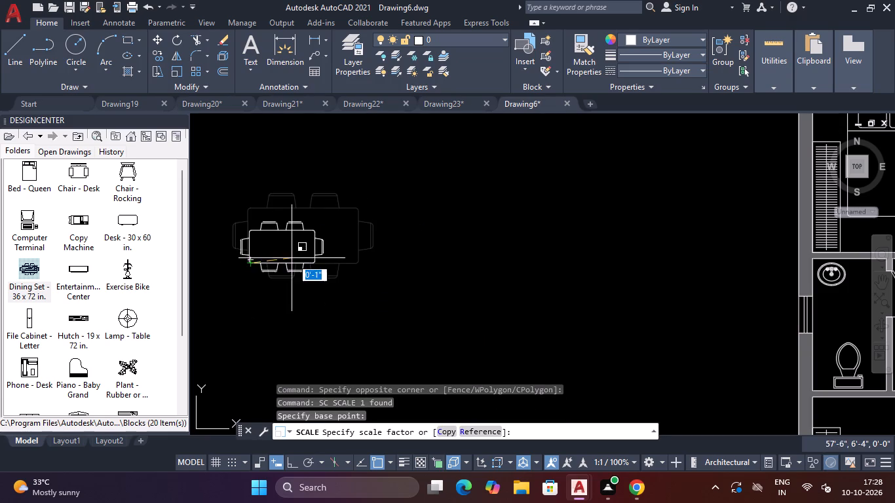
pyautogui.click(304, 259)
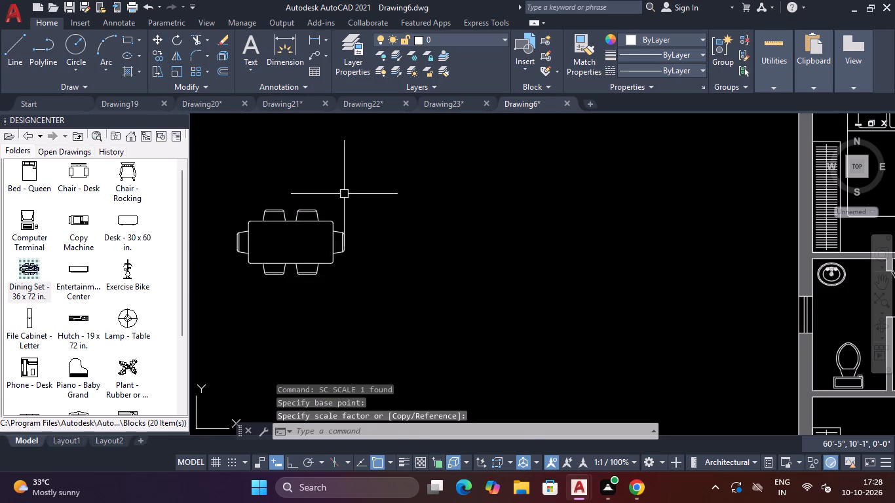
# Scale the dining set down again by a smaller amount from the table's lower-left corner.
pyautogui.moveTo(344, 193); pyautogui.dragTo(337, 212)
pyautogui.click(322, 242)
pyautogui.write('SC')
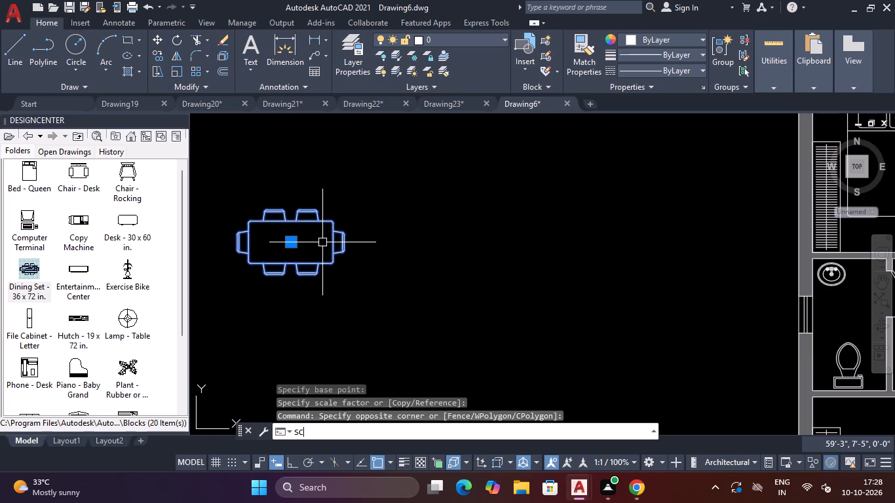
pyautogui.press('Return')
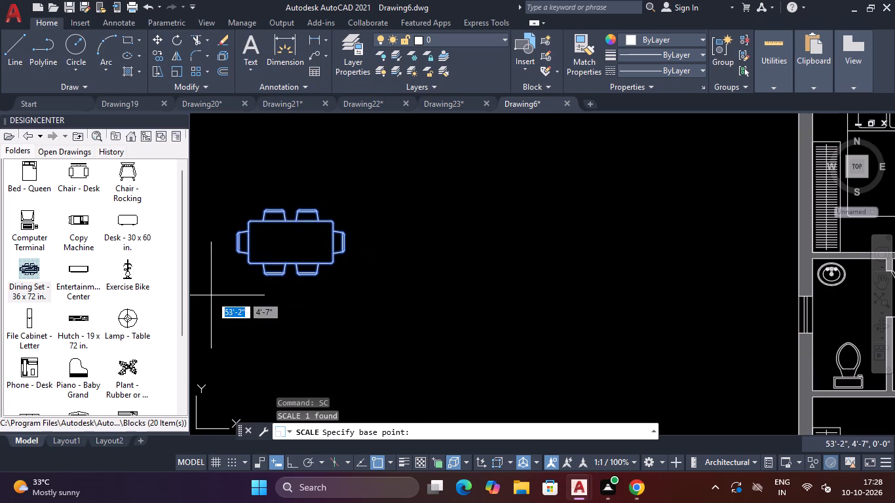
pyautogui.click(246, 261)
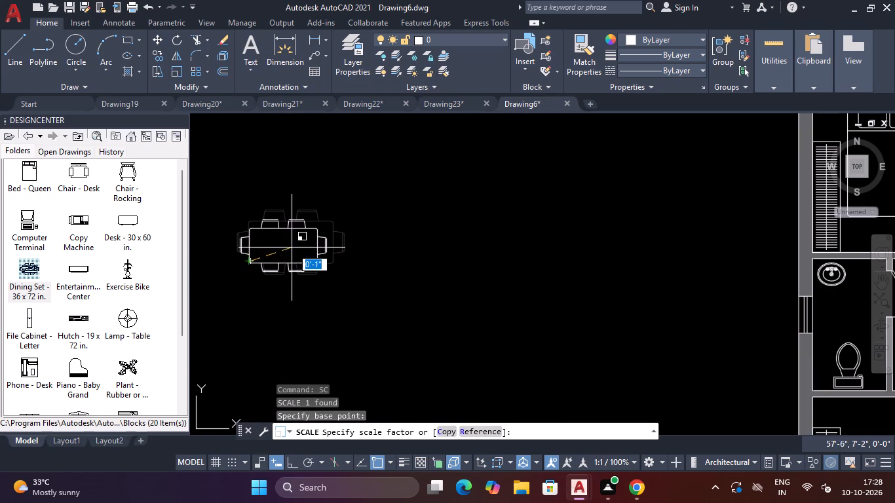
pyautogui.click(292, 248)
# Scale the dining set down to roughly two thirds of its size from the table's lower-left corner.
pyautogui.scroll(-2, 347, 206)
pyautogui.scroll(1, 347, 206)
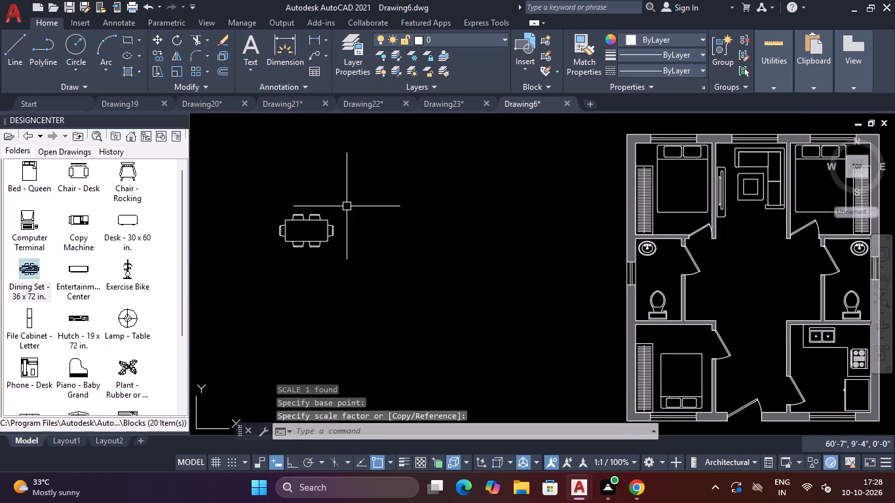
pyautogui.scroll(-2, 347, 206)
pyautogui.click(347, 206)
pyautogui.click(321, 231)
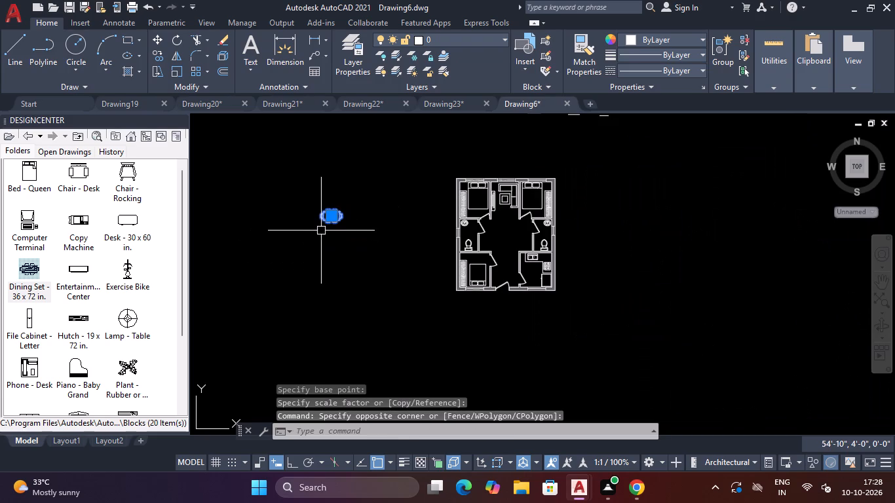
pyautogui.scroll(3, 321, 231)
pyautogui.write('SC')
pyautogui.press('space')
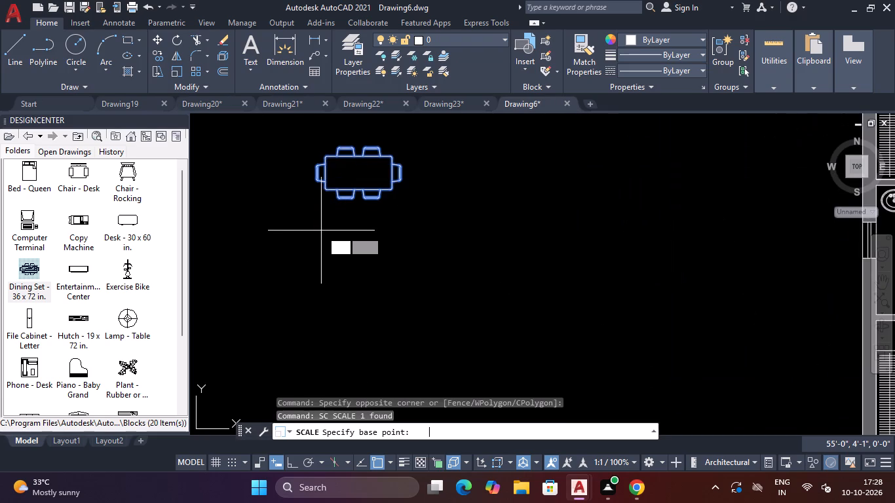
pyautogui.click(328, 189)
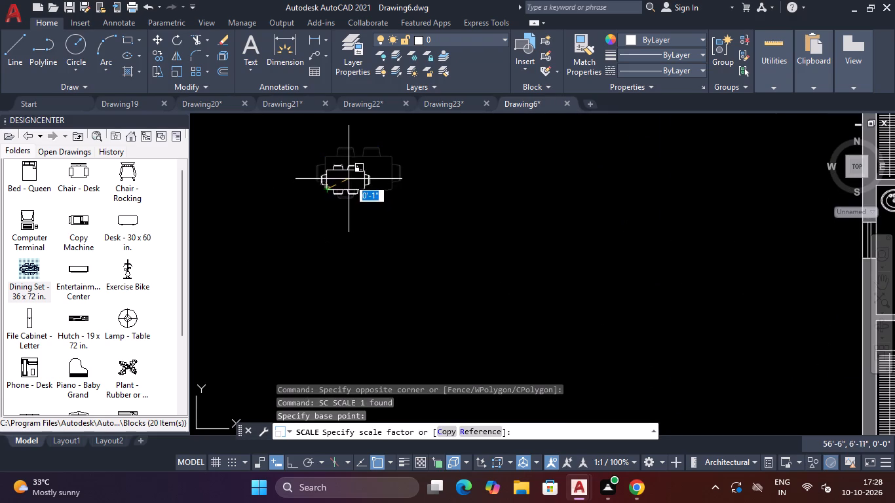
pyautogui.click(351, 177)
# Move the dining set into the central hall of the floor plan, between the two bathrooms.
pyautogui.click(384, 151)
pyautogui.click(354, 191)
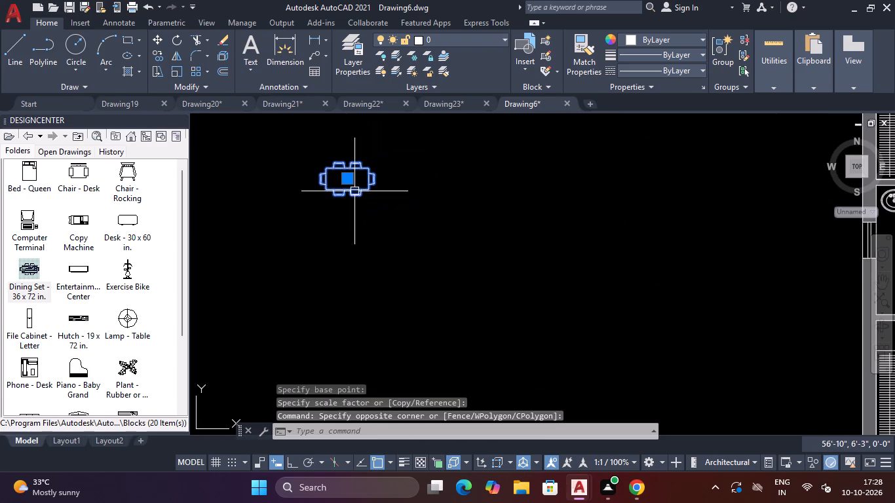
pyautogui.write('M')
pyautogui.press('space')
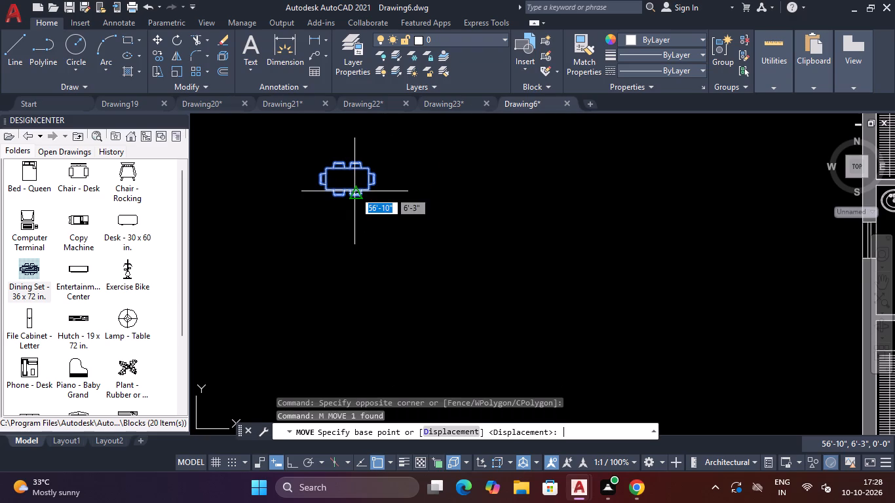
pyautogui.click(345, 183)
pyautogui.scroll(-4, 428, 199)
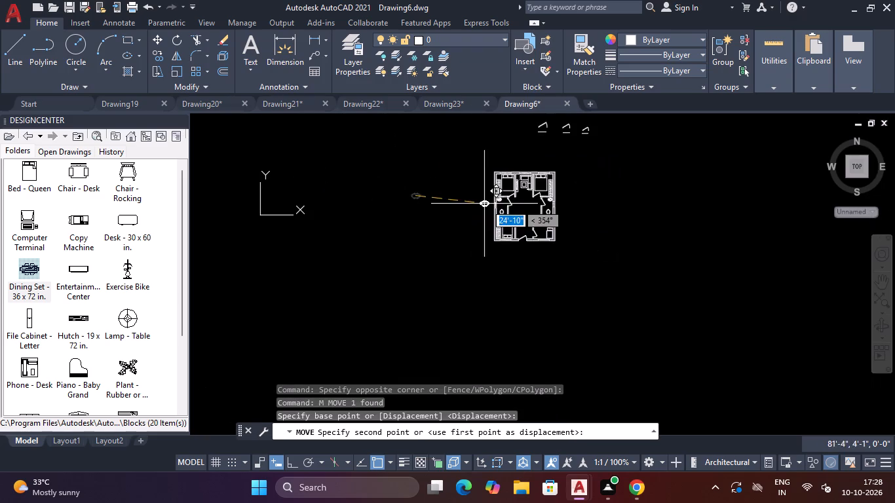
pyautogui.scroll(3, 486, 204)
pyautogui.scroll(-3, 548, 225)
pyautogui.scroll(5, 556, 223)
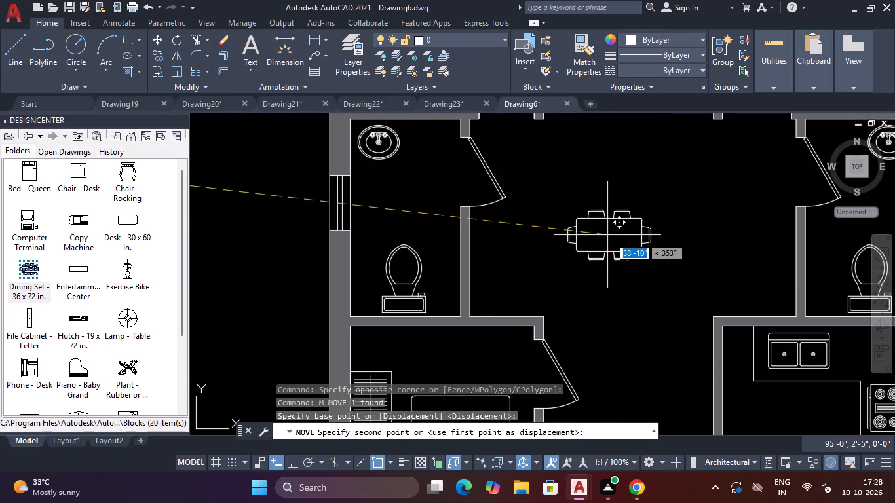
pyautogui.scroll(-2, 611, 210)
pyautogui.scroll(2, 611, 204)
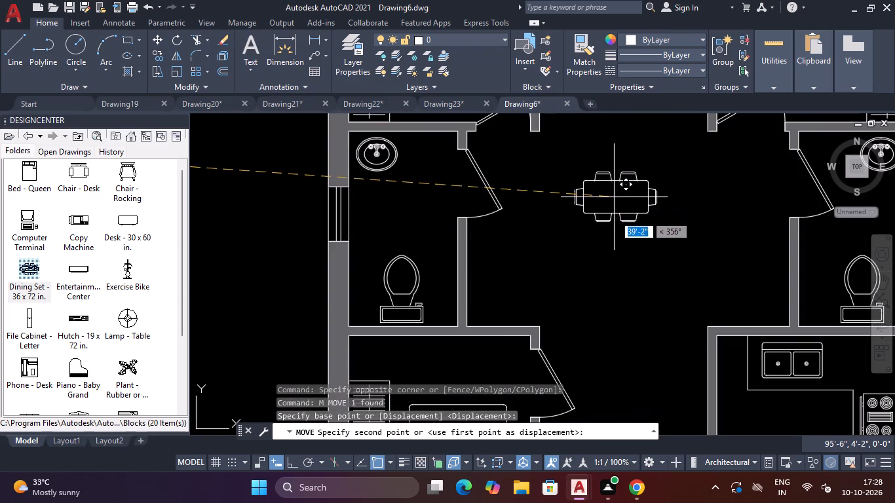
pyautogui.click(614, 222)
# Erase the leftover door symbols lying above the floor plan.
pyautogui.scroll(-4, 627, 202)
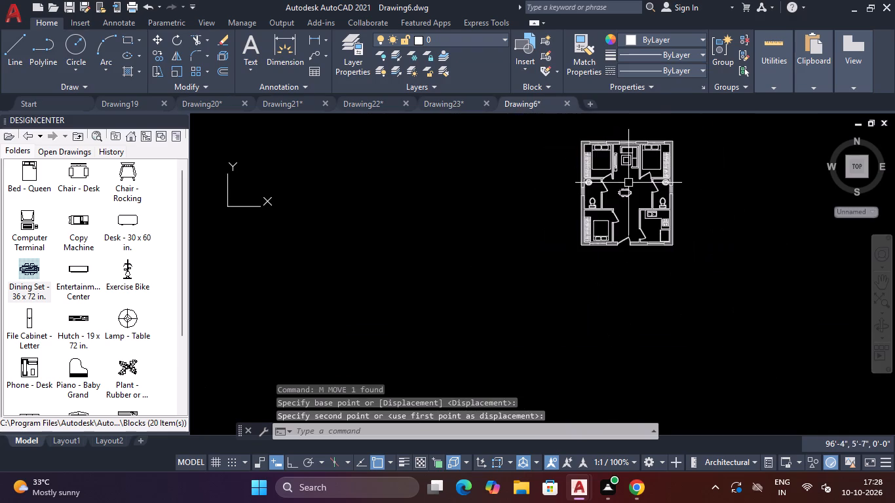
pyautogui.scroll(3, 628, 182)
pyautogui.scroll(-2, 628, 182)
pyautogui.scroll(-2, 625, 238)
pyautogui.scroll(2, 625, 242)
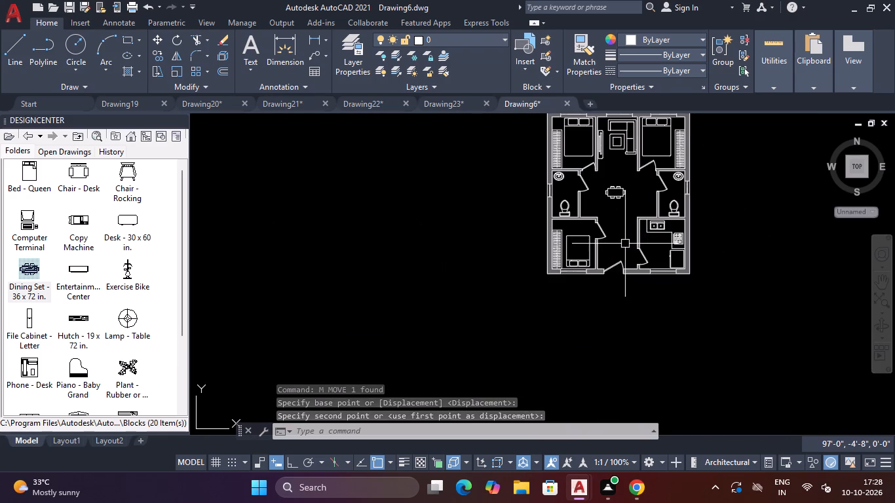
pyautogui.scroll(-2, 626, 242)
pyautogui.click(696, 129)
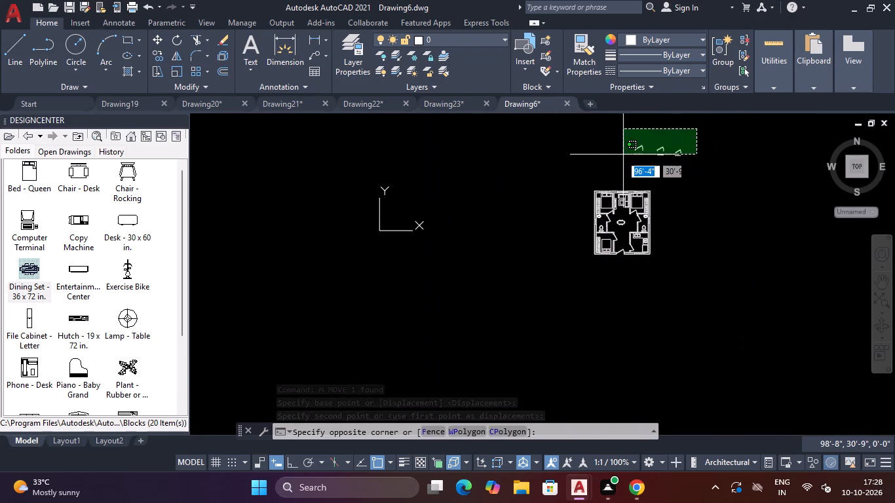
pyautogui.click(603, 158)
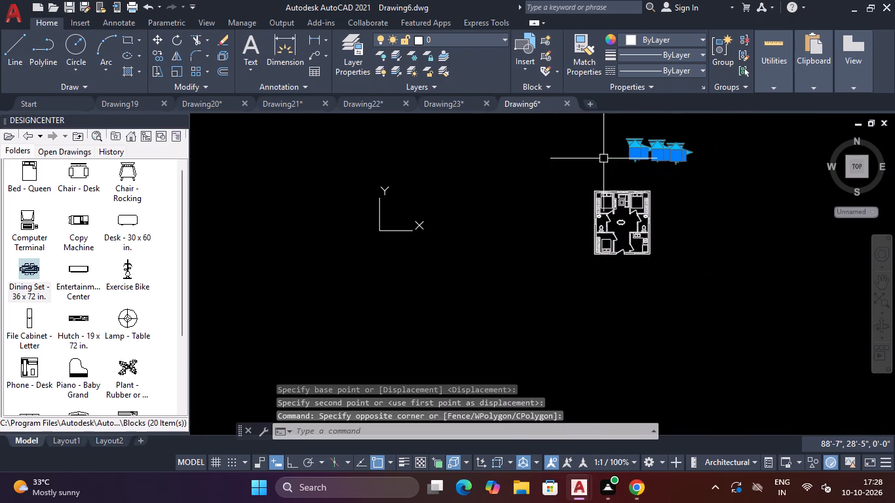
pyautogui.press('Delete')
pyautogui.press('Delete')
pyautogui.press('Delete')
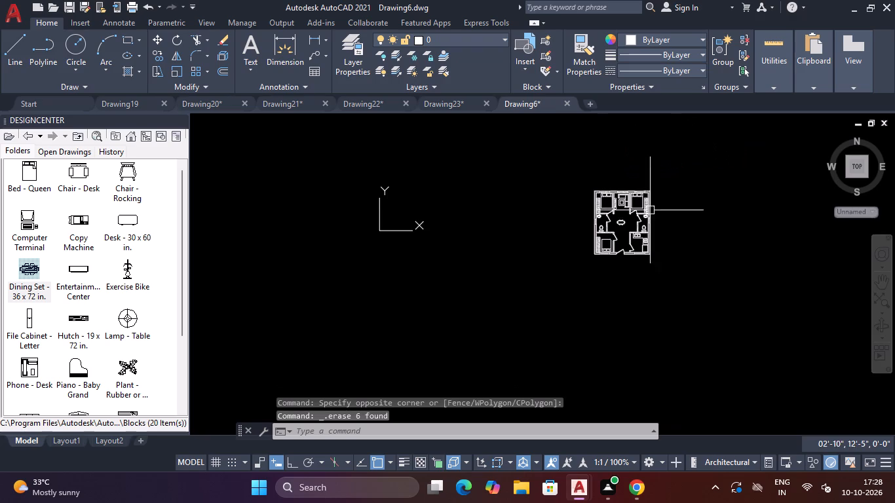
pyautogui.scroll(2, 658, 210)
pyautogui.press('Escape')
pyautogui.press('Escape')
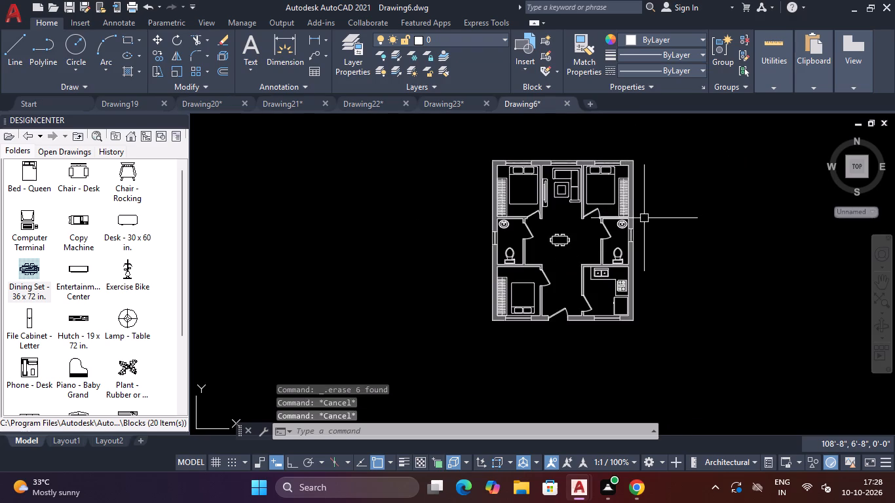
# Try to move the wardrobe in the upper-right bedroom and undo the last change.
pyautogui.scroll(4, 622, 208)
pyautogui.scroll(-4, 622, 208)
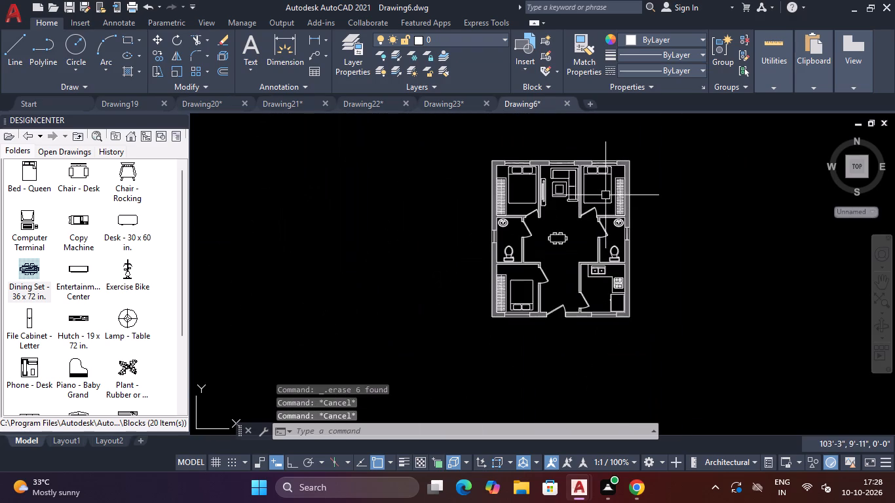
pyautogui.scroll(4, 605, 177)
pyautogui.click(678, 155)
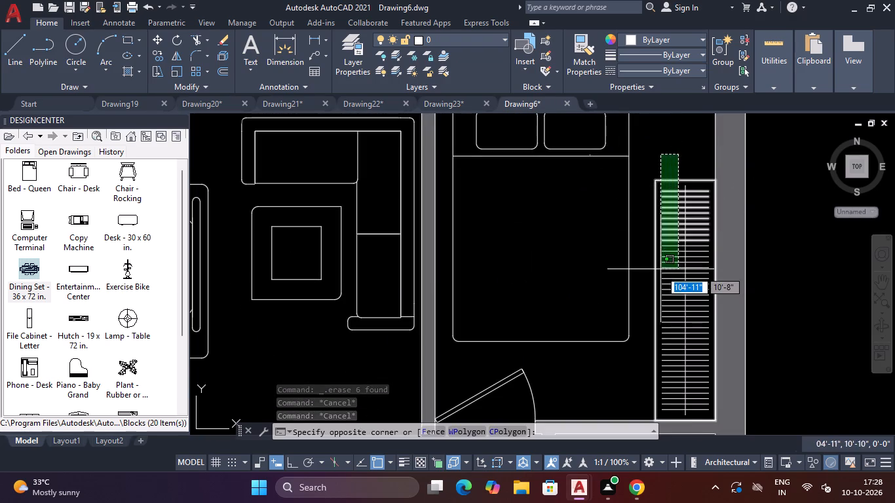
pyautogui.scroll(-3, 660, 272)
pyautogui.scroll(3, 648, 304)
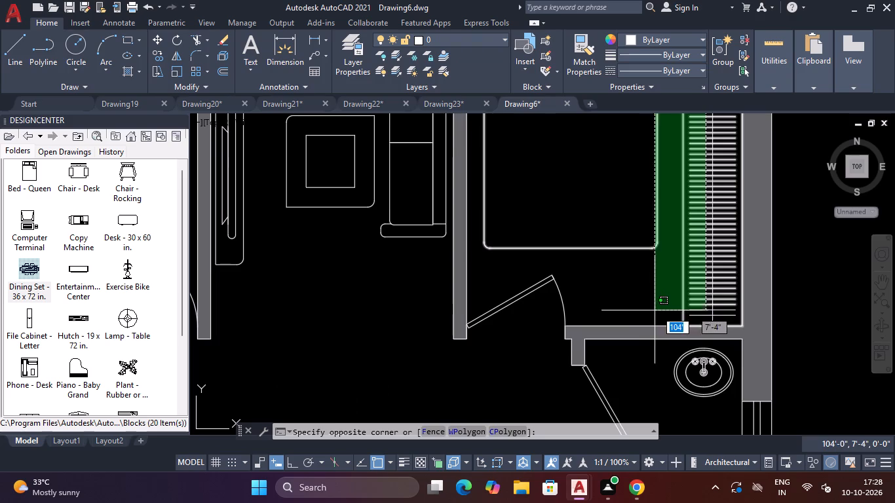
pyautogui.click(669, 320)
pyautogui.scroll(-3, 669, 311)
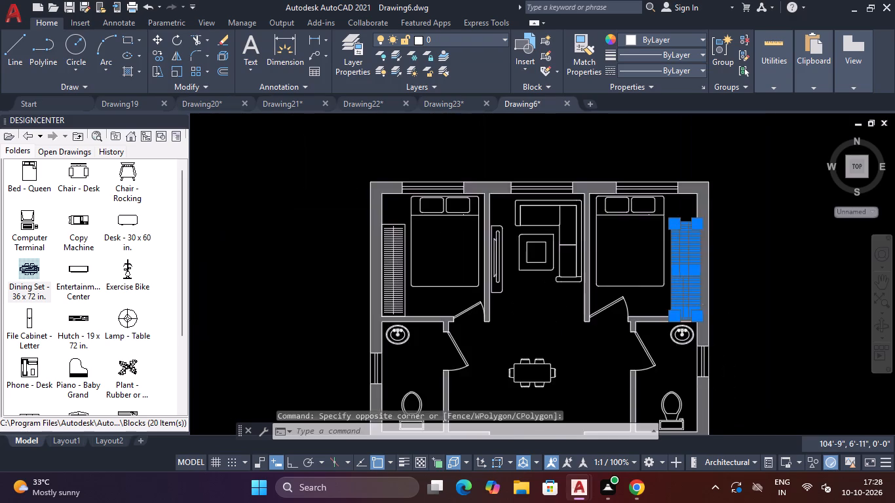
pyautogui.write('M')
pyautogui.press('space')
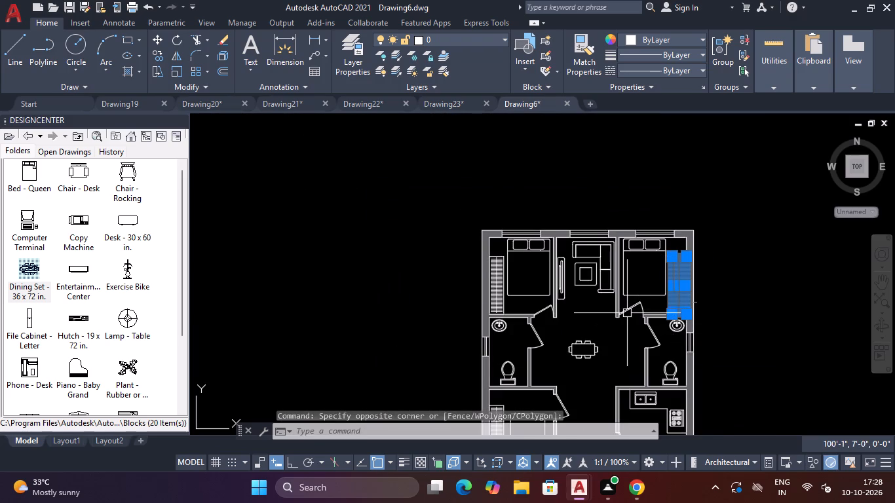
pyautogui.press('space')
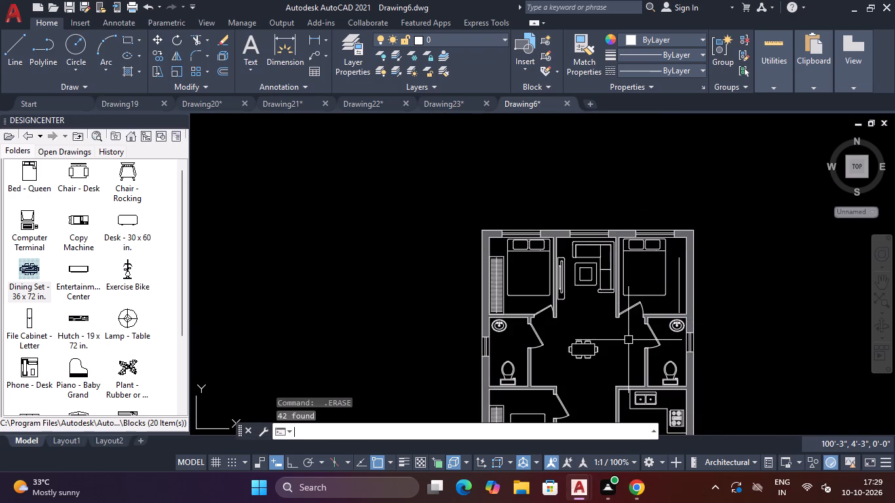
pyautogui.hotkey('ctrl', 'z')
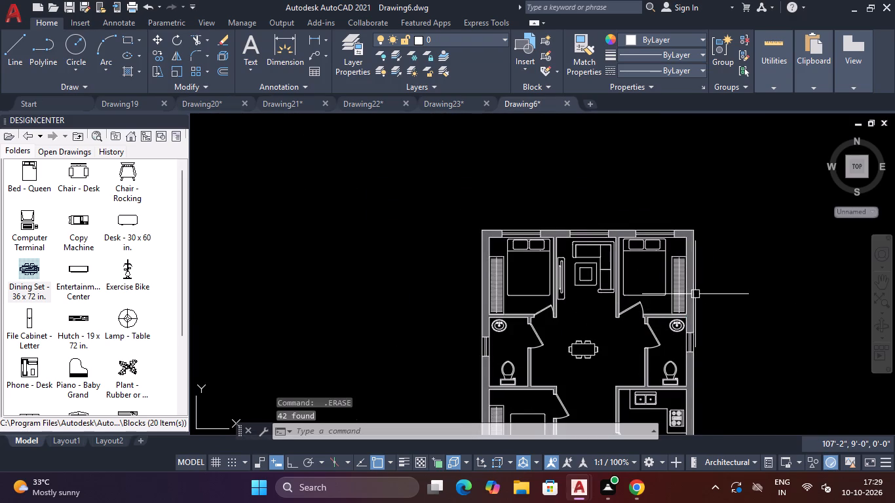
# Move the wardrobe in the upper-right bedroom about 3 inches up and away from the outer wall.
pyautogui.scroll(2, 662, 270)
pyautogui.click(706, 220)
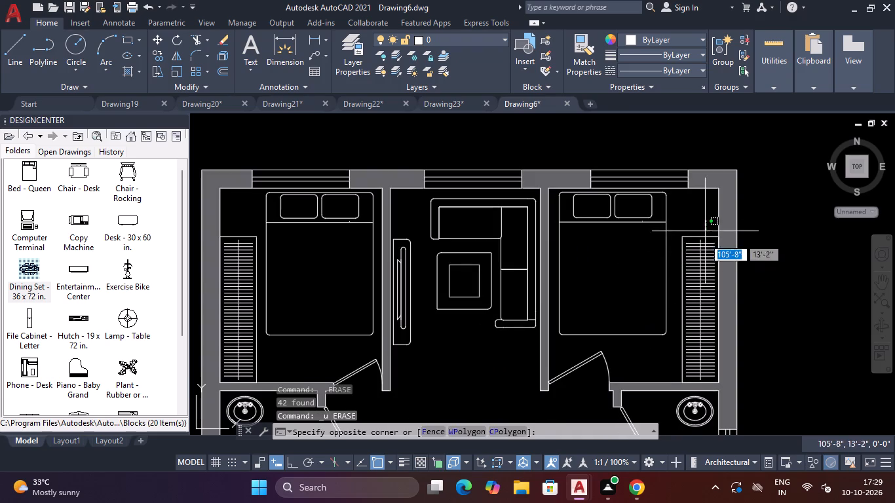
pyautogui.click(673, 381)
pyautogui.press('m')
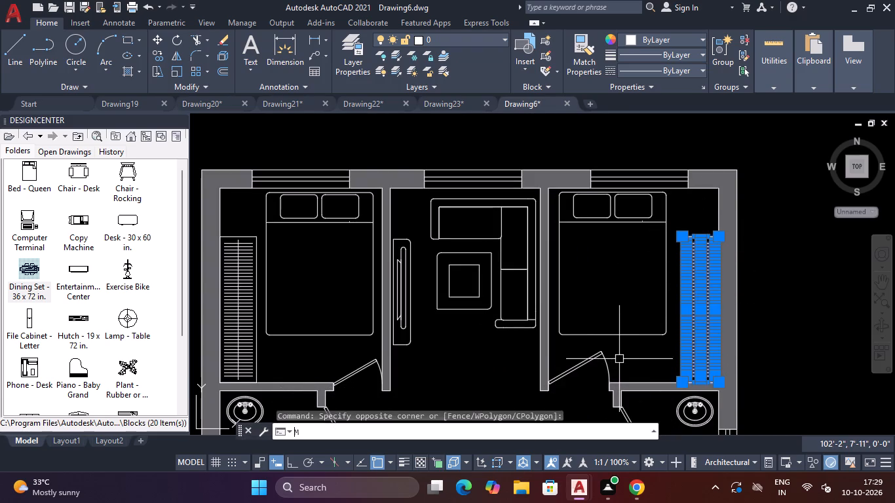
pyautogui.press('space')
pyautogui.click(704, 316)
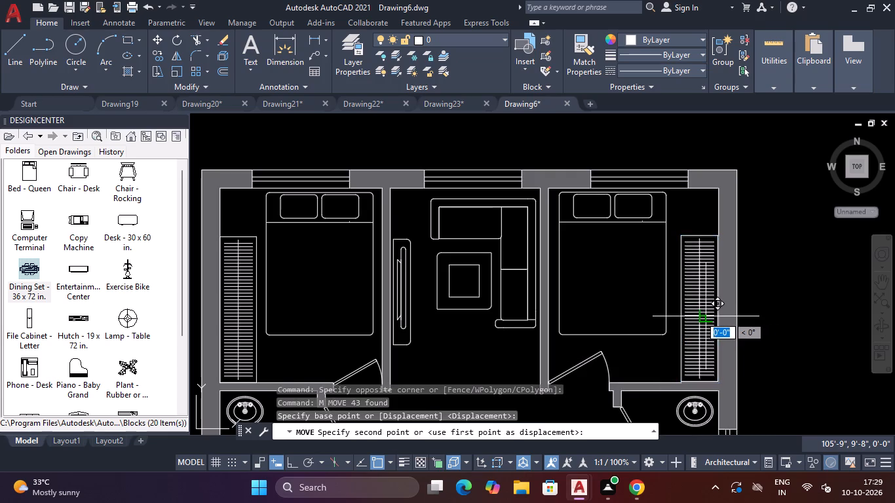
pyautogui.scroll(3, 697, 316)
pyautogui.scroll(-4, 696, 316)
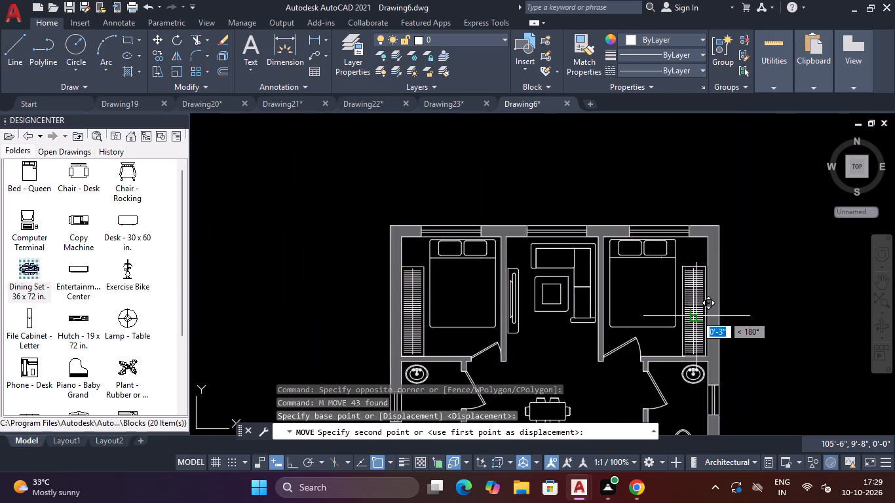
pyautogui.scroll(2, 696, 314)
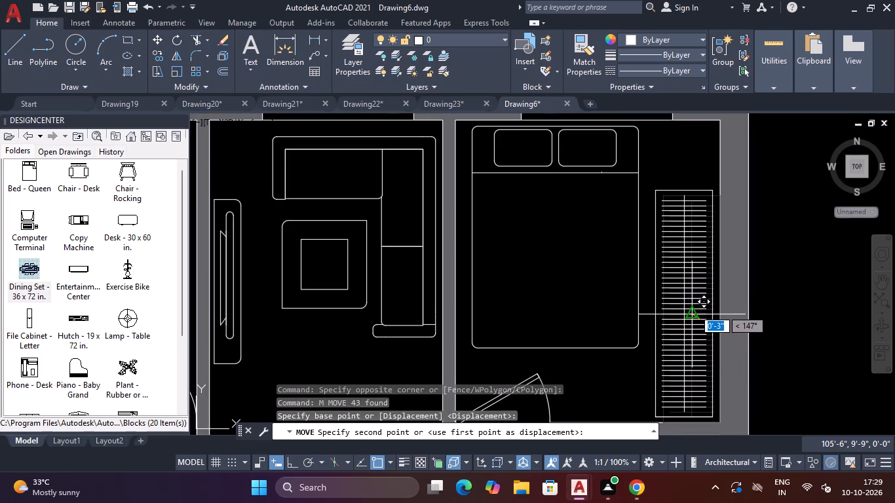
pyautogui.click(694, 309)
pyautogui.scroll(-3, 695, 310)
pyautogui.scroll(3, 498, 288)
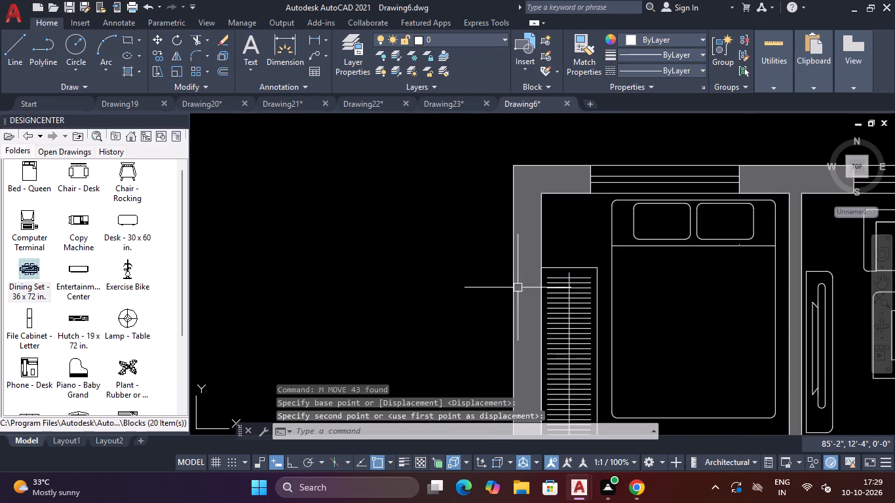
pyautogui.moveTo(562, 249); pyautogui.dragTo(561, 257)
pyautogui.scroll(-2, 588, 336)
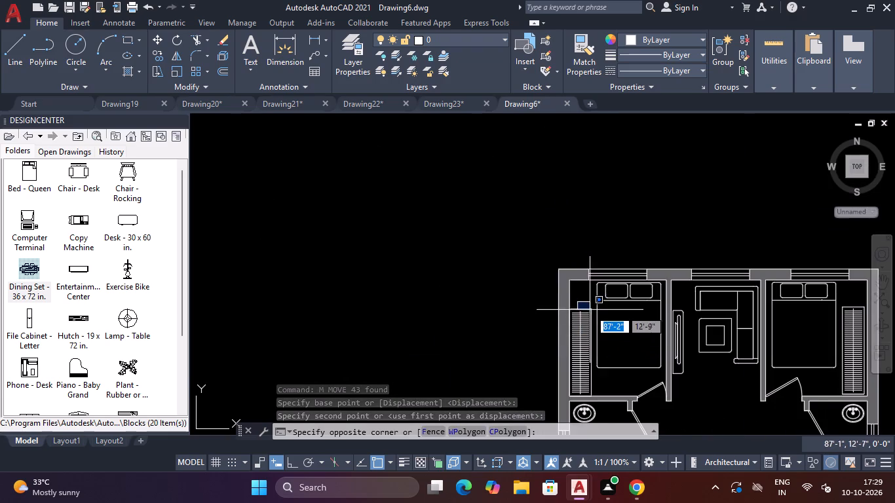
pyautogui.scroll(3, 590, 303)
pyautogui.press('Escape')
# Move the wardrobe in the upper-left bedroom about 4 inches so it stands clear of the outer and bathroom walls.
pyautogui.click(590, 303)
pyautogui.scroll(-3, 570, 363)
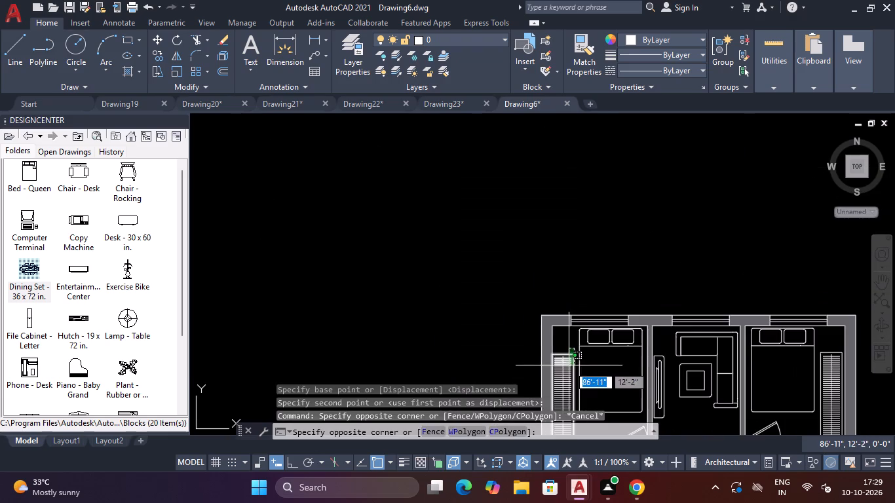
pyautogui.scroll(-2, 566, 379)
pyautogui.scroll(4, 565, 394)
pyautogui.scroll(-5, 566, 408)
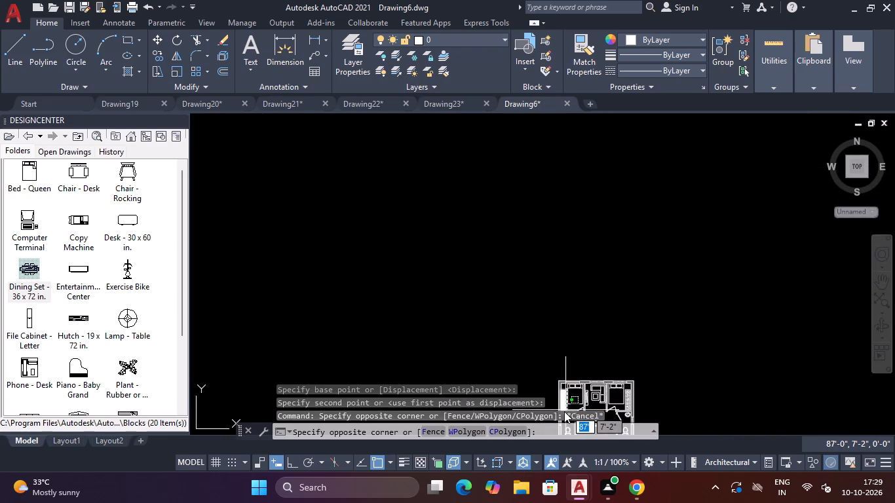
pyautogui.scroll(3, 564, 411)
pyautogui.scroll(-3, 564, 337)
pyautogui.scroll(4, 558, 384)
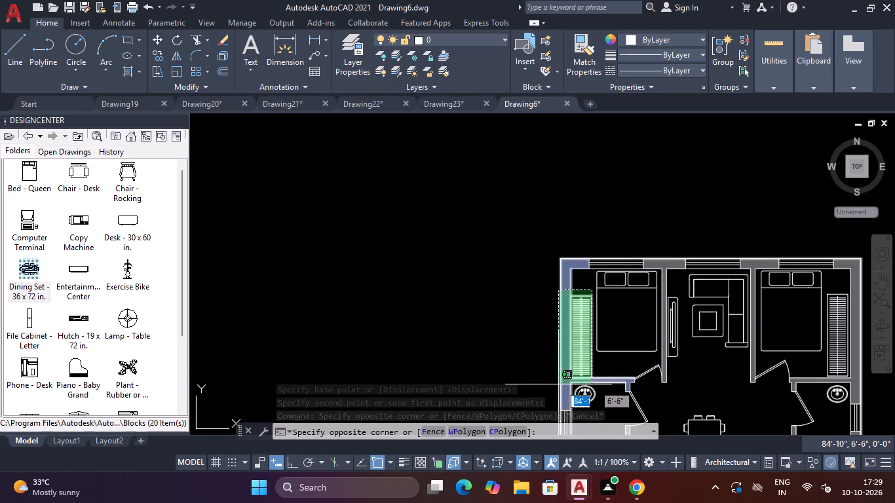
pyautogui.scroll(3, 583, 379)
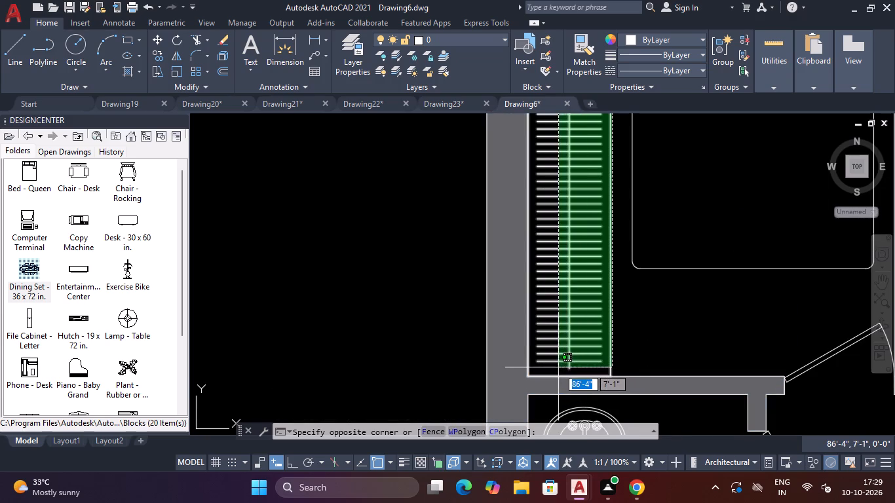
pyautogui.click(555, 369)
pyautogui.scroll(-2, 555, 369)
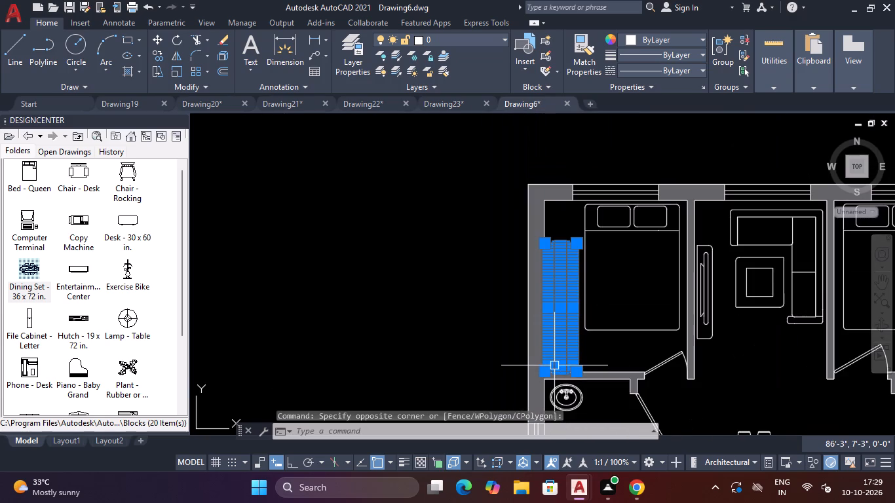
pyautogui.write('M')
pyautogui.press('space')
pyautogui.click(558, 326)
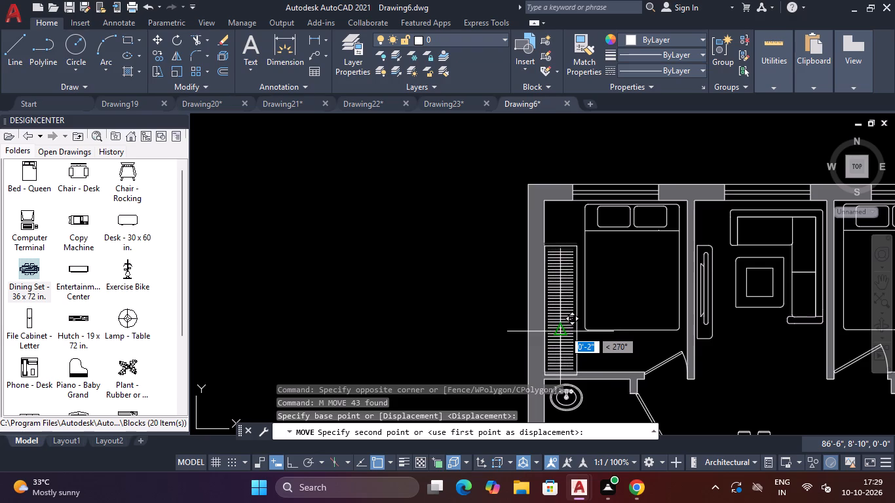
pyautogui.scroll(2, 563, 324)
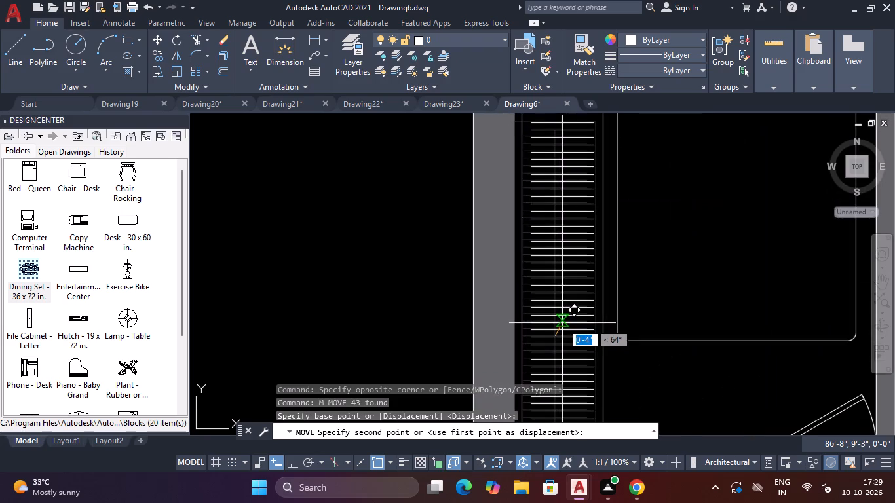
pyautogui.click(562, 320)
# Move the wardrobe in the lower-left bedroom slightly up and away from the outer wall beside it.
pyautogui.scroll(-2, 565, 322)
pyautogui.scroll(-3, 624, 353)
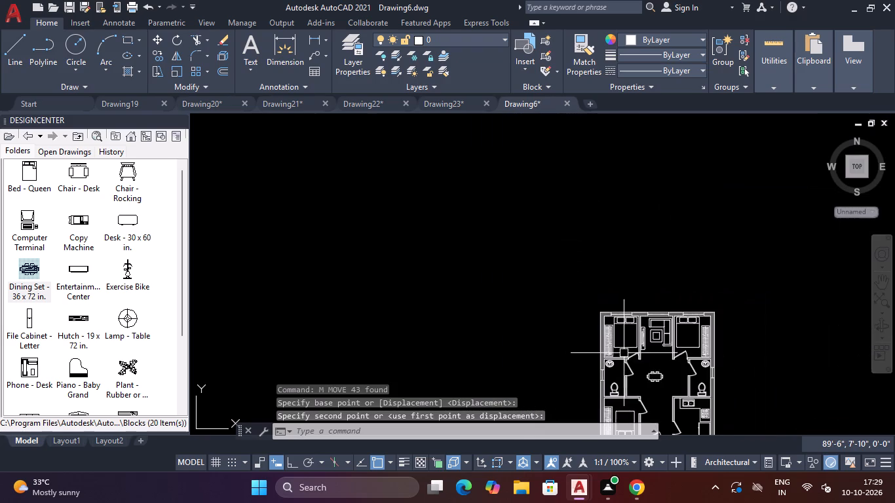
pyautogui.scroll(-2, 657, 383)
pyautogui.scroll(3, 669, 409)
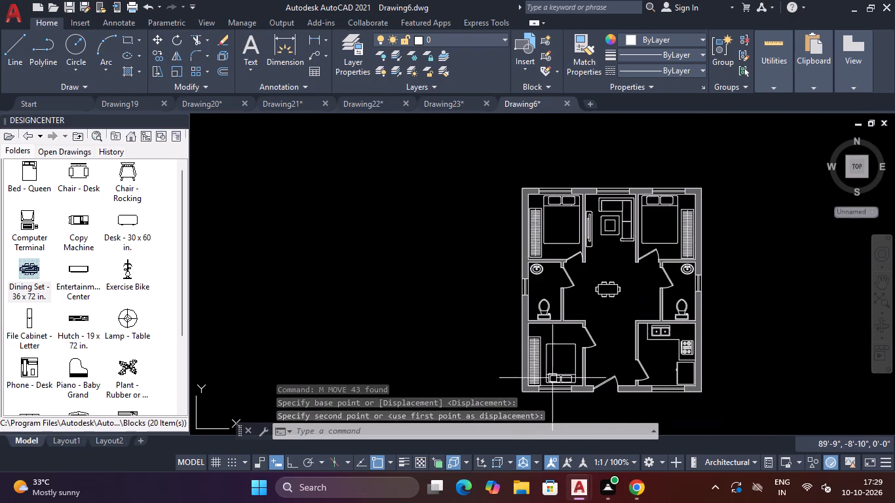
pyautogui.scroll(3, 538, 347)
pyautogui.click(548, 296)
pyautogui.scroll(-3, 523, 363)
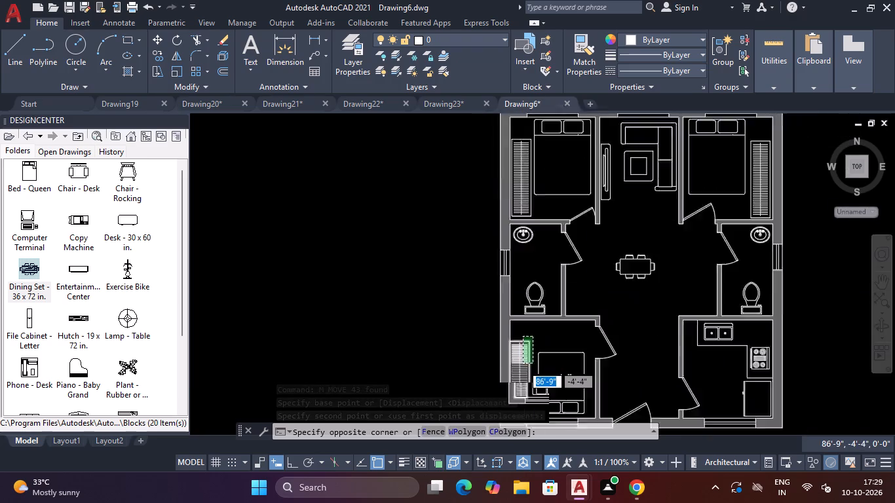
pyautogui.scroll(4, 520, 394)
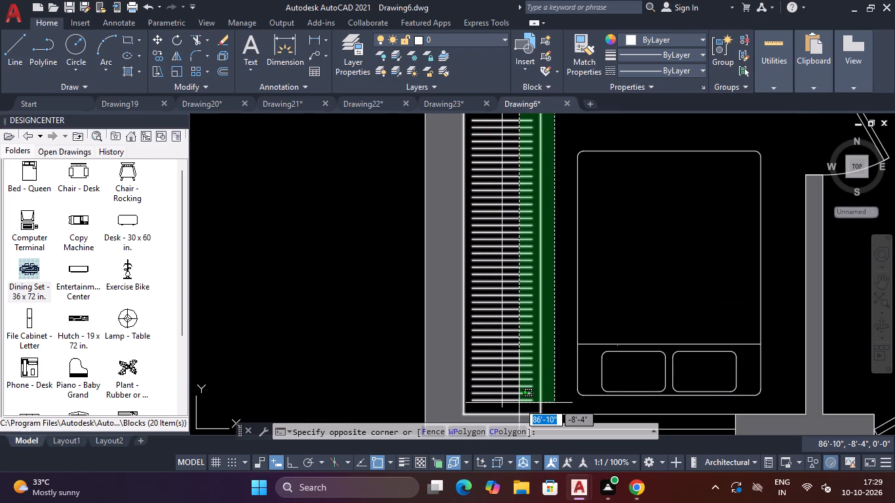
pyautogui.click(498, 411)
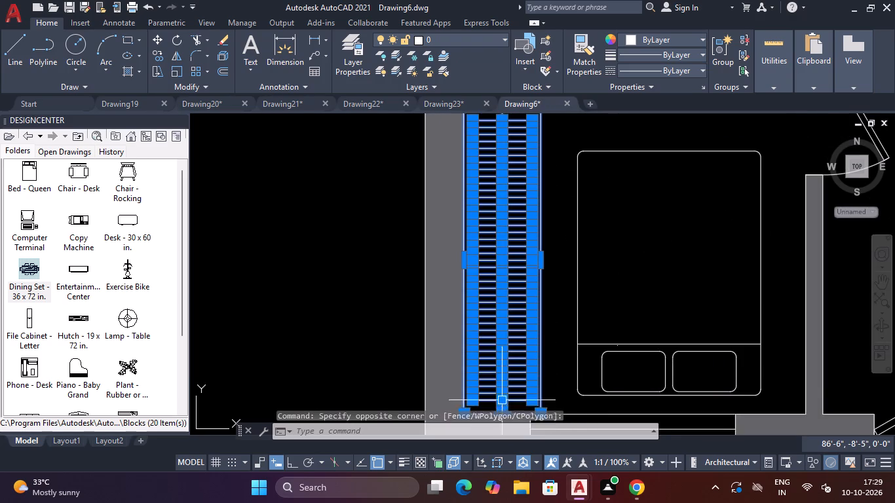
pyautogui.scroll(-2, 497, 369)
pyautogui.write('M')
pyautogui.press('space')
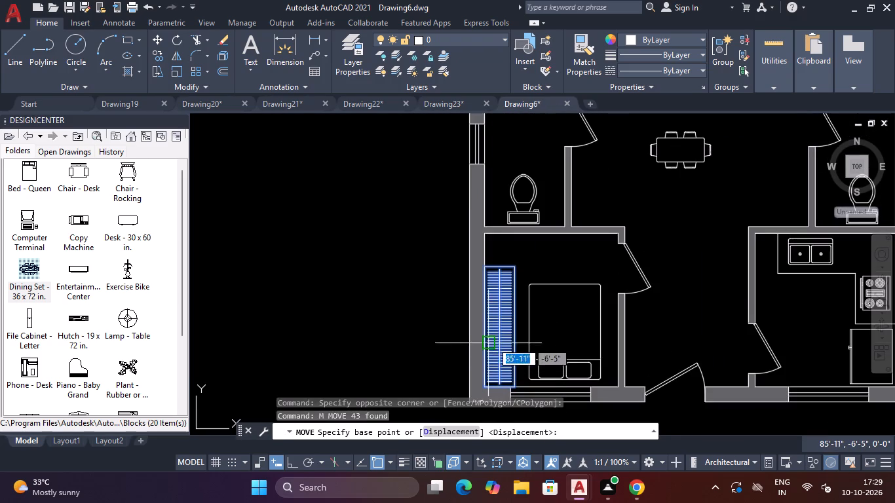
pyautogui.click(498, 327)
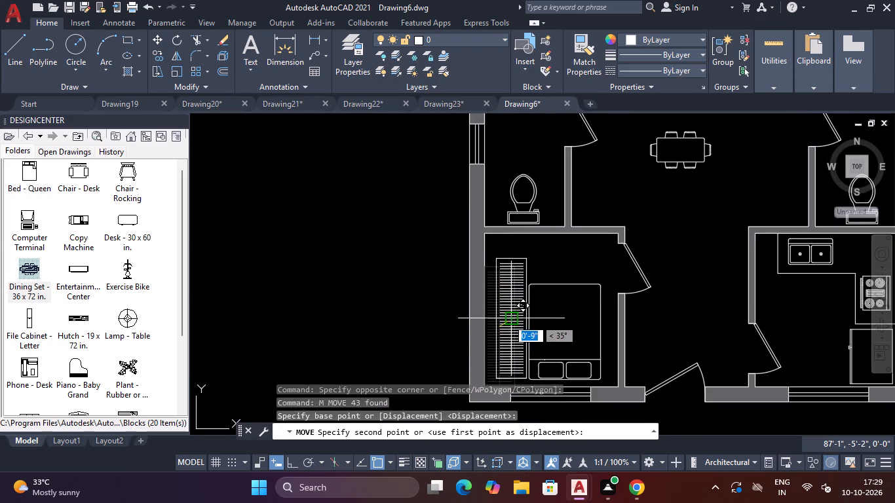
pyautogui.scroll(2, 504, 328)
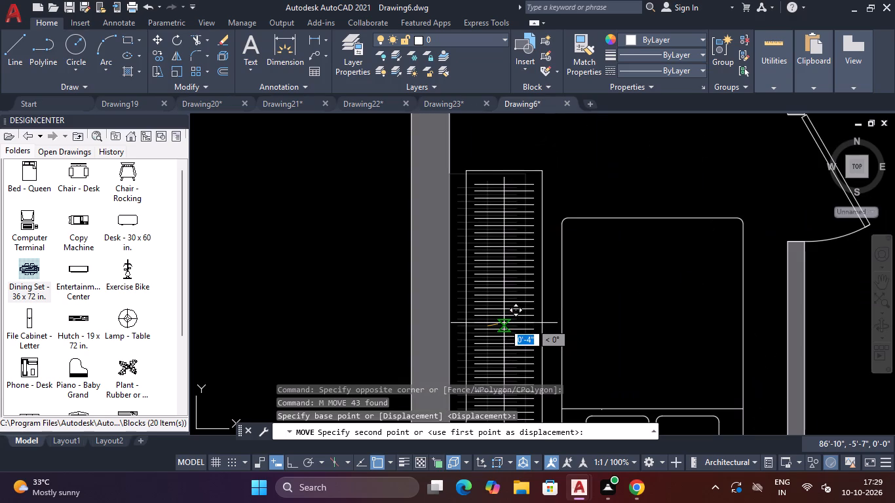
pyautogui.click(499, 321)
pyautogui.scroll(-3, 497, 321)
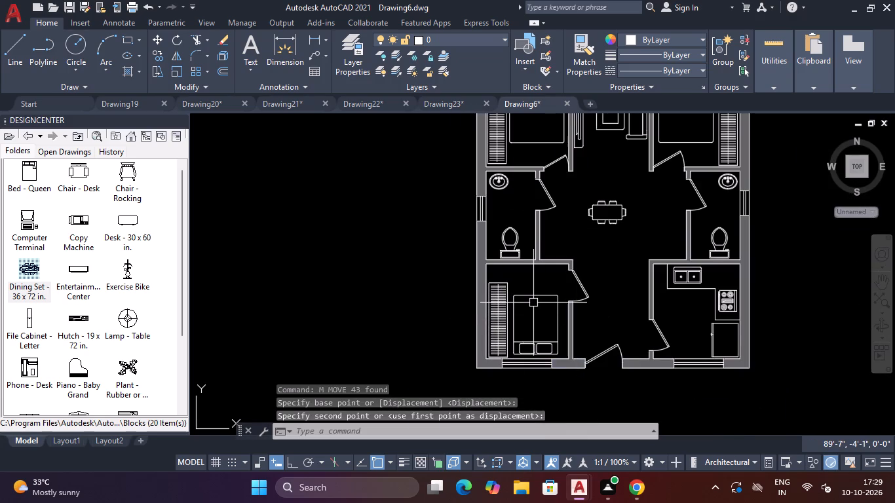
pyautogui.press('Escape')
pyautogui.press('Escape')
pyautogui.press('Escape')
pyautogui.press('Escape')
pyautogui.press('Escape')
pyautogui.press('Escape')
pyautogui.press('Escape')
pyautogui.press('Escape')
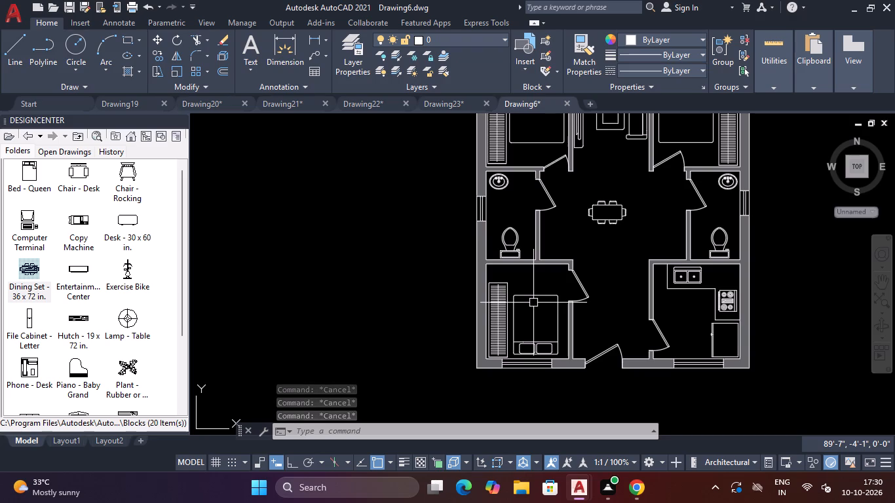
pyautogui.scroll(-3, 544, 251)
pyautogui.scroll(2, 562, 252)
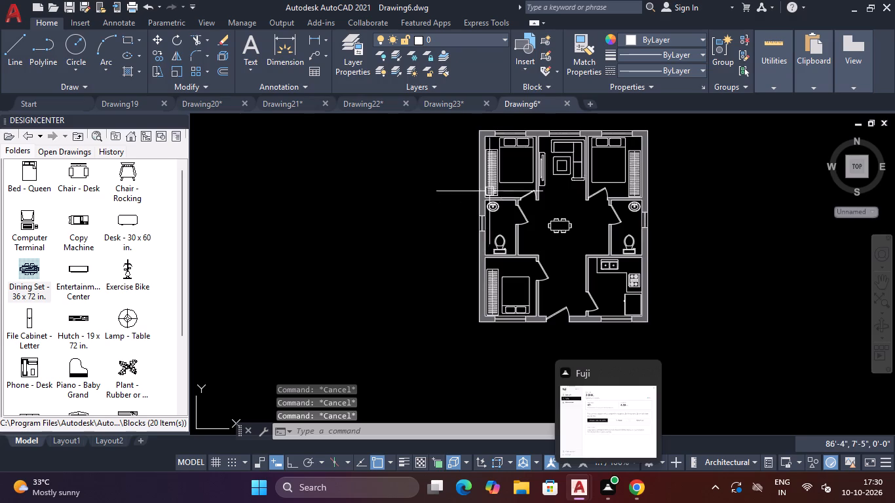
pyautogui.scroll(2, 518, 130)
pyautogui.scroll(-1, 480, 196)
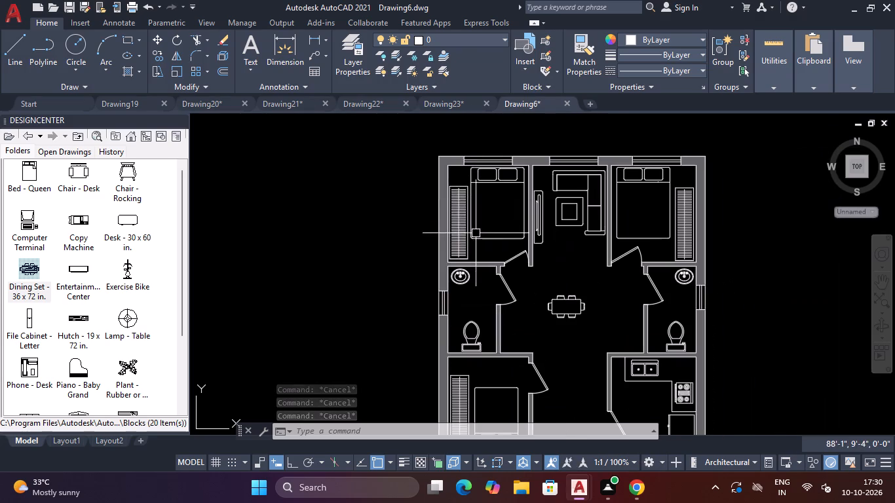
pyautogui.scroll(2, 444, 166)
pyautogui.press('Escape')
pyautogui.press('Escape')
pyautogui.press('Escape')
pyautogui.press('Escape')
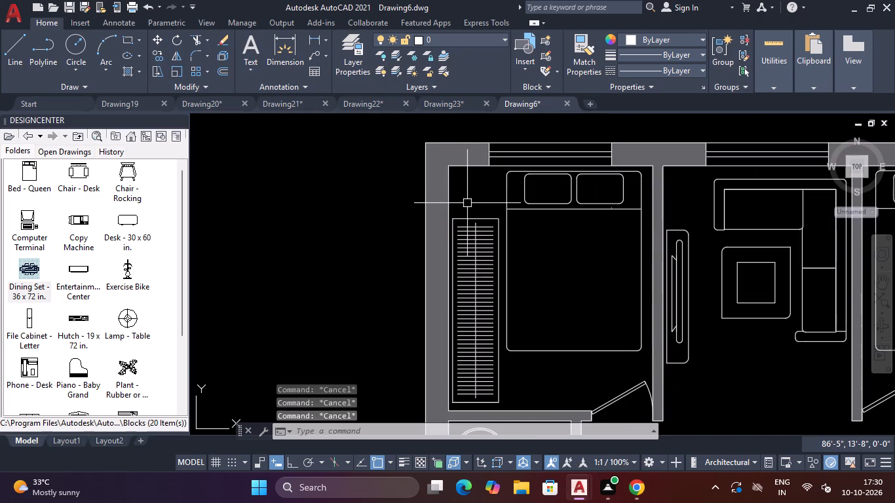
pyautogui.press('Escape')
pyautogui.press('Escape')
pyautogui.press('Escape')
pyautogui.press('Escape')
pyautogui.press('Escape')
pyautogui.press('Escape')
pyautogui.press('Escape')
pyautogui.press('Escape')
# Fillet both upper corners of the upper-left bedroom wardrobe's outline with a 2-inch radius.
pyautogui.scroll(1, 475, 216)
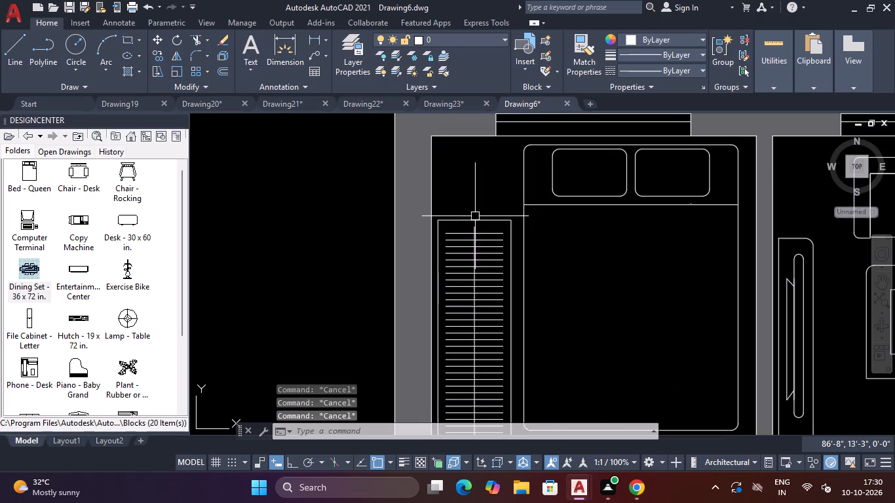
pyautogui.write('F')
pyautogui.press('space')
pyautogui.click(485, 218)
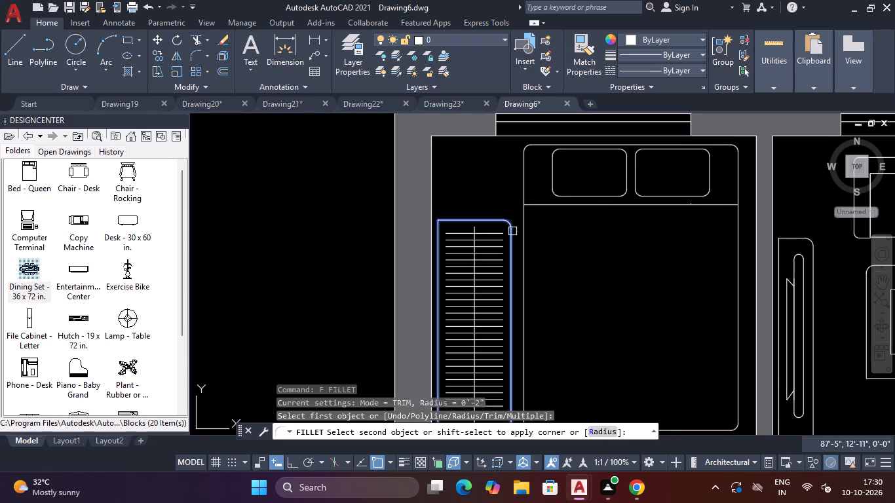
pyautogui.click(512, 231)
pyautogui.press('space')
pyautogui.scroll(3, 449, 216)
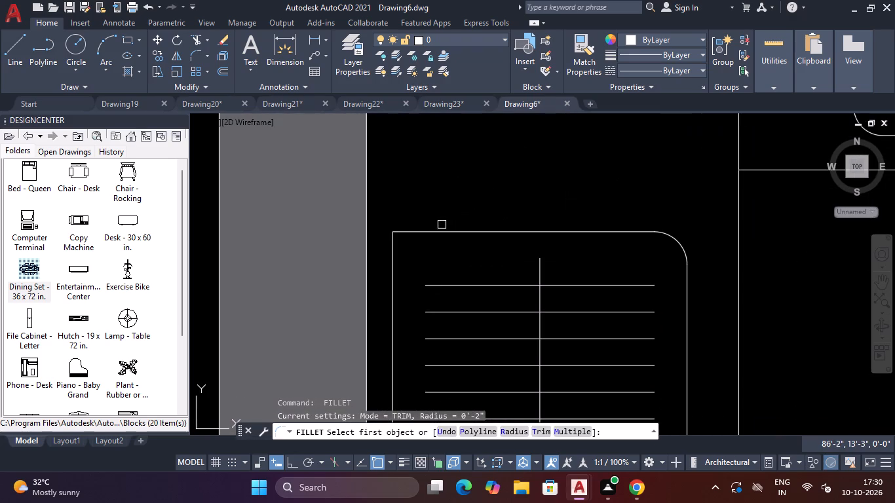
pyautogui.click(436, 235)
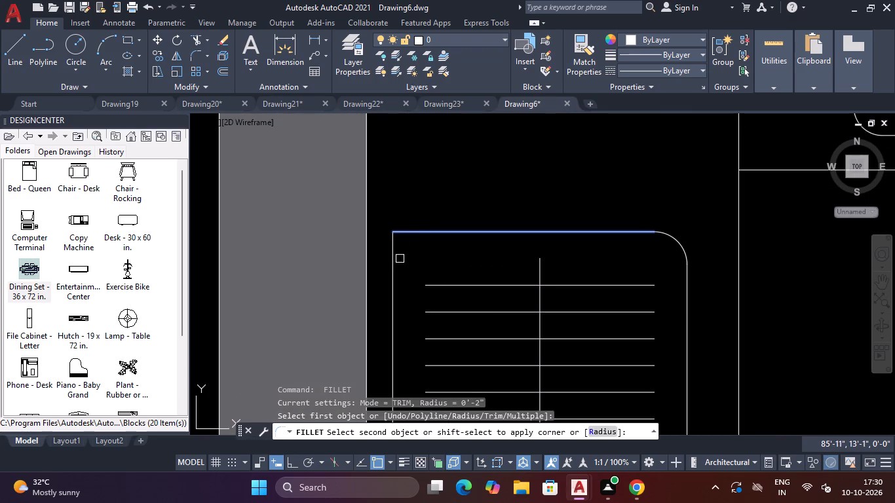
pyautogui.click(394, 259)
# Fillet the lower corner nearest the bed on the upper-left bedroom wardrobe's outline with a 2-inch radius.
pyautogui.scroll(-7, 444, 240)
pyautogui.scroll(4, 459, 284)
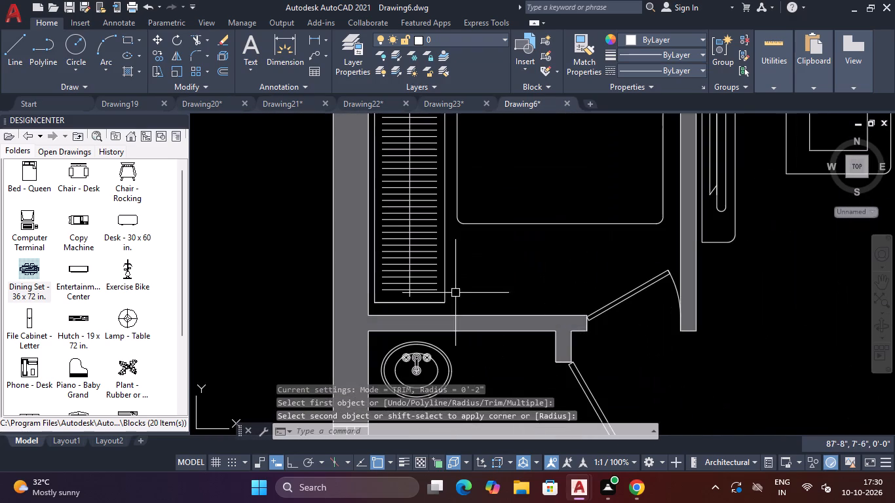
pyautogui.press('space')
pyautogui.click(446, 292)
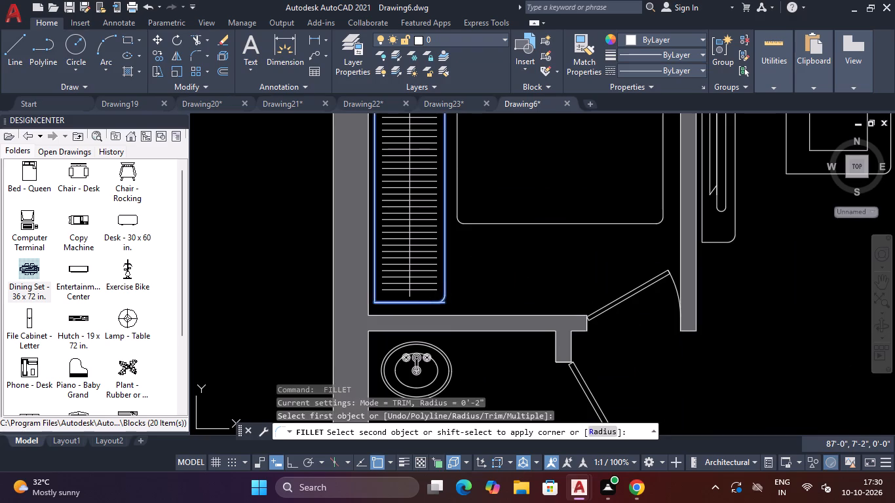
pyautogui.click(425, 303)
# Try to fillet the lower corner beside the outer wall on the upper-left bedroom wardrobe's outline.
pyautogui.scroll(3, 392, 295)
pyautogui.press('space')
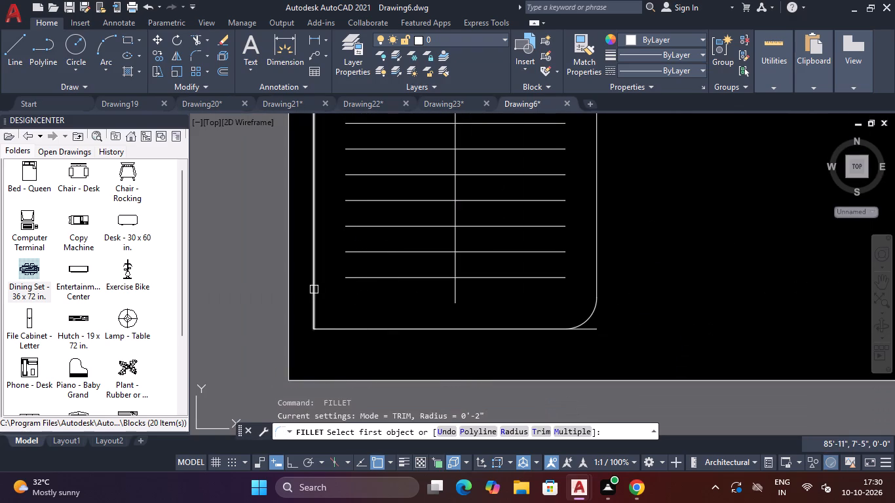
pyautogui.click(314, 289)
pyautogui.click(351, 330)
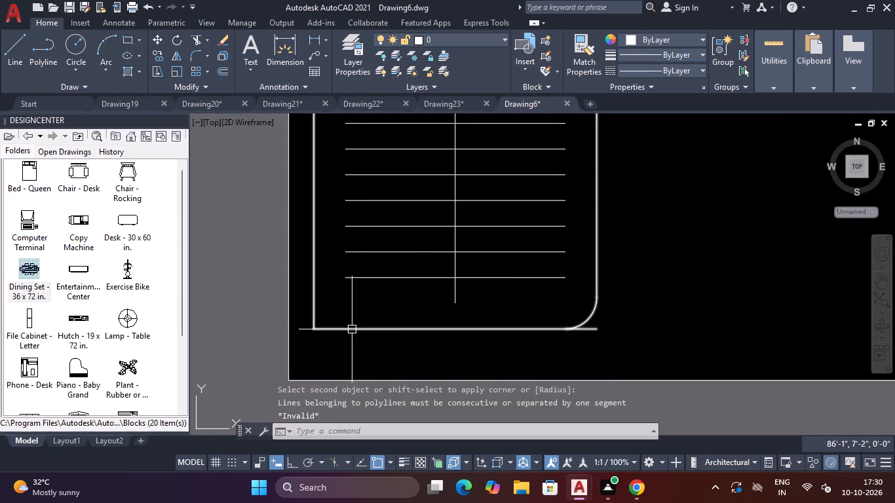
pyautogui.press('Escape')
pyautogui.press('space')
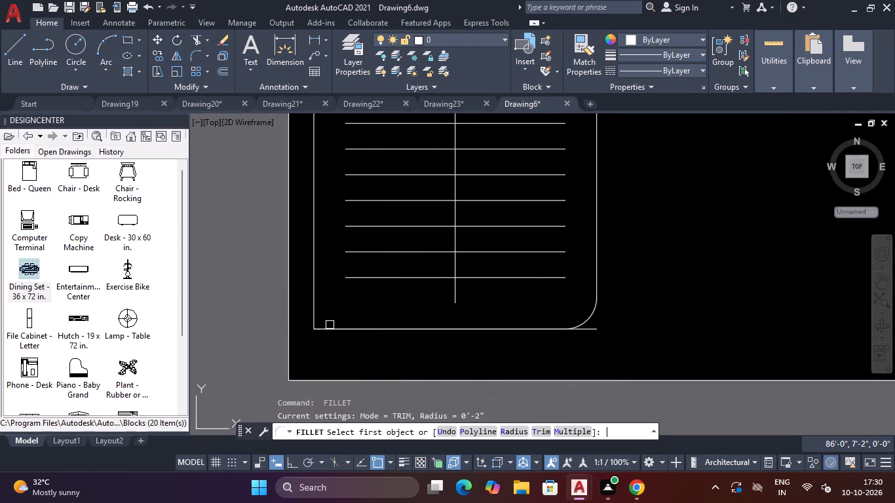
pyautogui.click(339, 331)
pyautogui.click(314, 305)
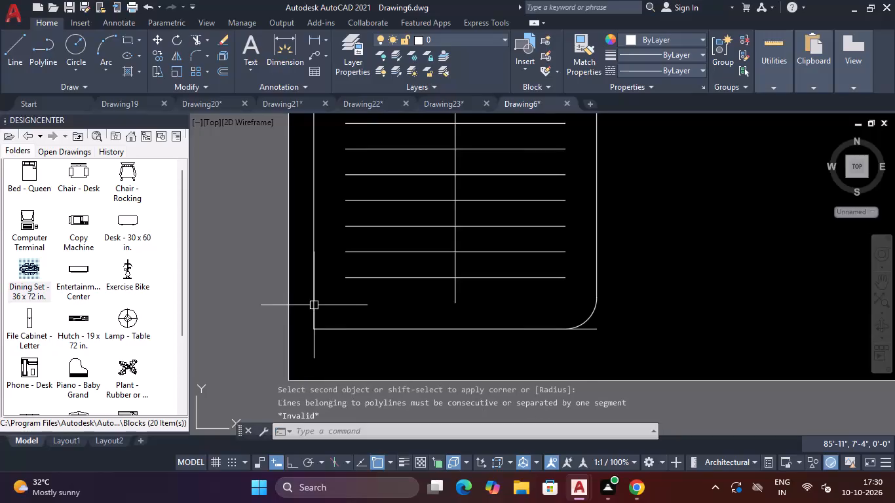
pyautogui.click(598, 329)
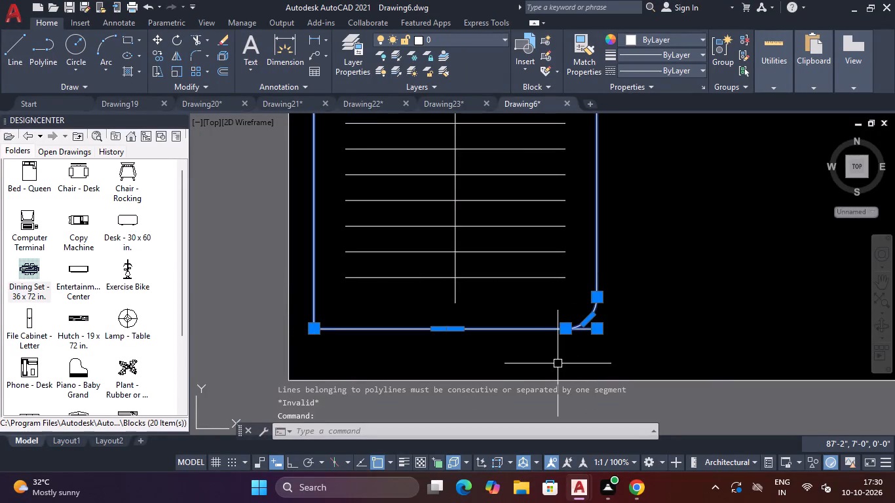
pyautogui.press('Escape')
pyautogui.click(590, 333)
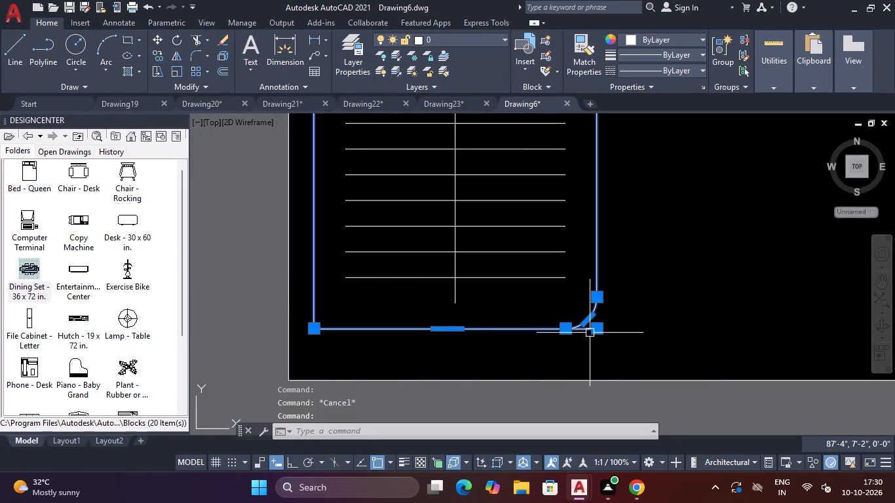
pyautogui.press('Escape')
# Trim the leftover line end outside the rounded lower corner of the upper-left bedroom wardrobe.
pyautogui.scroll(-4, 631, 296)
pyautogui.scroll(2, 632, 297)
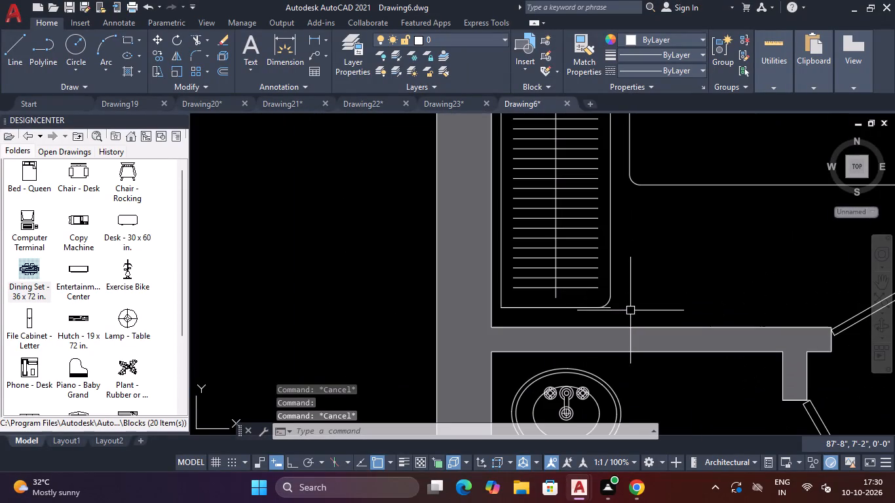
pyautogui.write('TR')
pyautogui.press('space')
pyautogui.scroll(3, 612, 319)
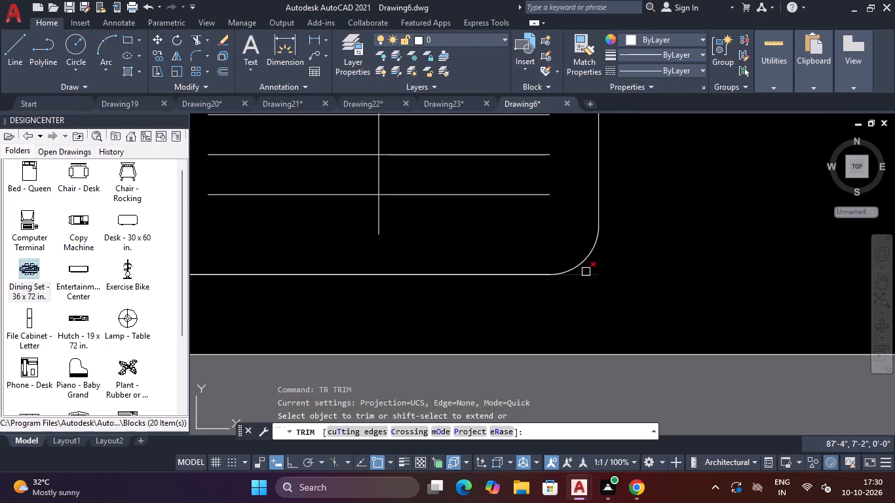
pyautogui.click(586, 272)
pyautogui.scroll(-5, 588, 272)
pyautogui.press('Escape')
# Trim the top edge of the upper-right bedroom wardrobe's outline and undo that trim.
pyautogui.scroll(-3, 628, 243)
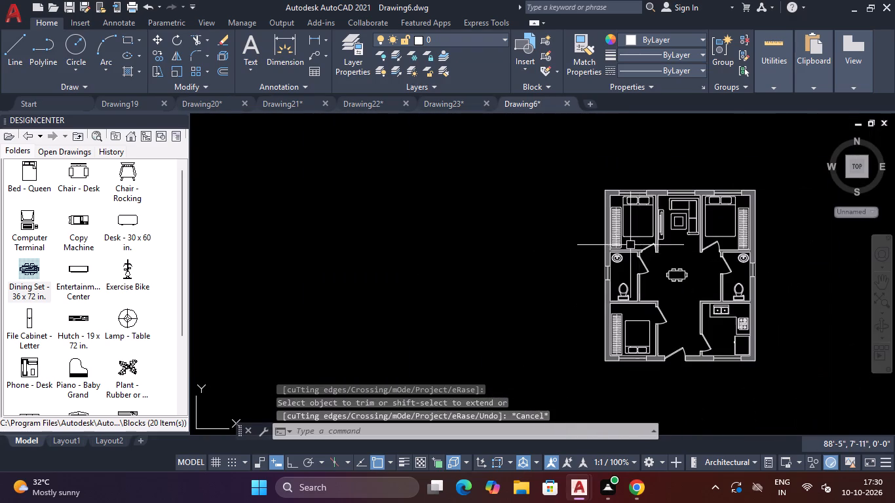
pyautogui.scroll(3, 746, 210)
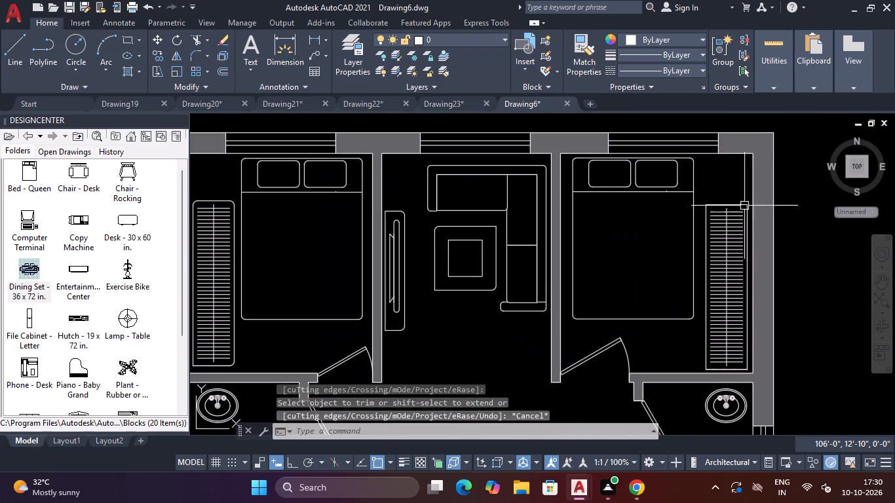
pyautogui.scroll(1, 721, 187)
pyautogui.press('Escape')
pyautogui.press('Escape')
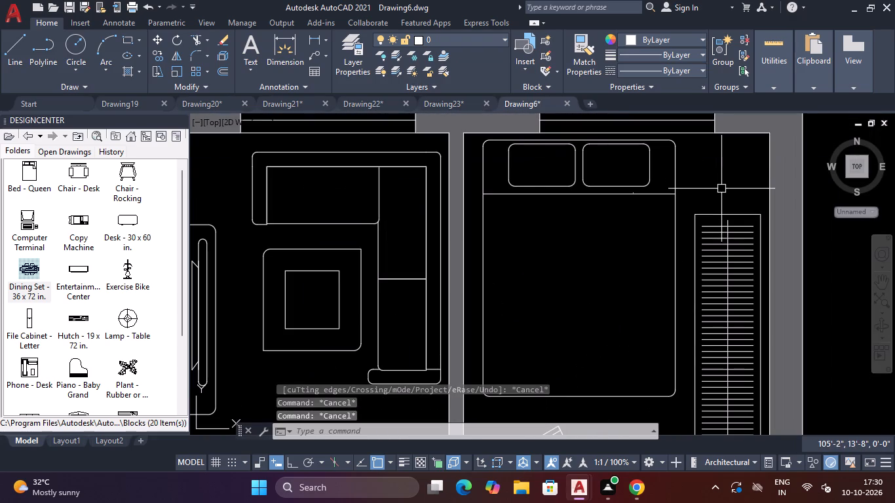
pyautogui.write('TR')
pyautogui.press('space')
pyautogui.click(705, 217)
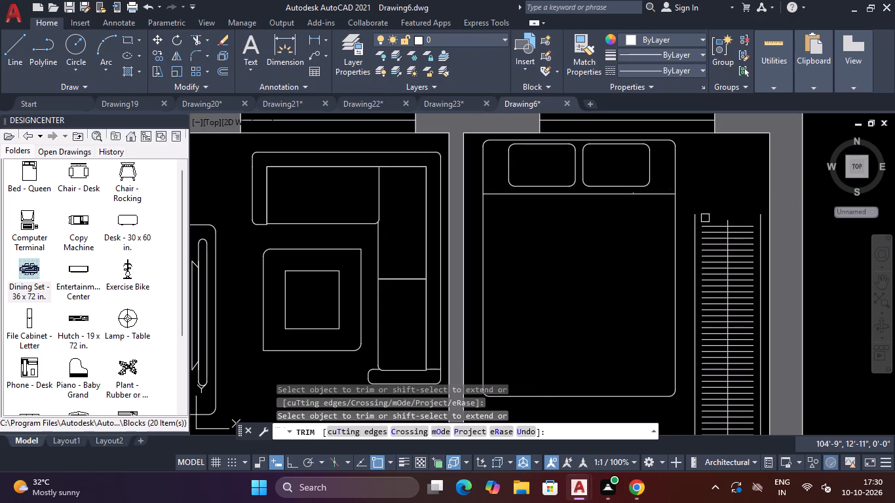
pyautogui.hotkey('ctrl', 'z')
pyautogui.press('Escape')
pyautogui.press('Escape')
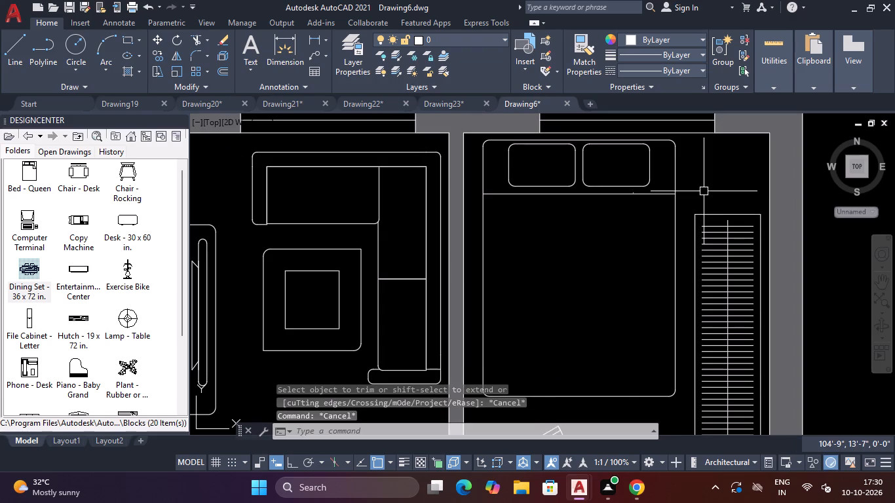
# Fillet the upper corner nearest the bed on the upper-right bedroom wardrobe's outline with a 2-inch radius.
pyautogui.write('EX')
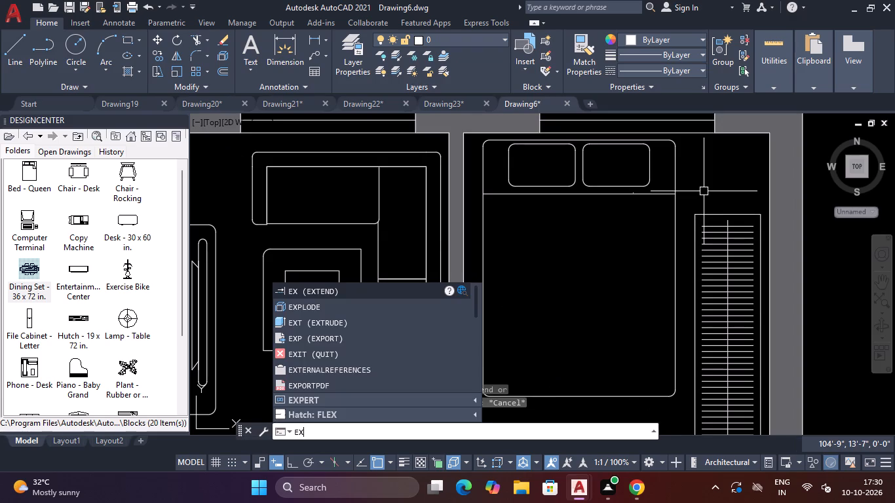
pyautogui.press('BackSpace')
pyautogui.press('BackSpace')
pyautogui.press('f')
pyautogui.press('space')
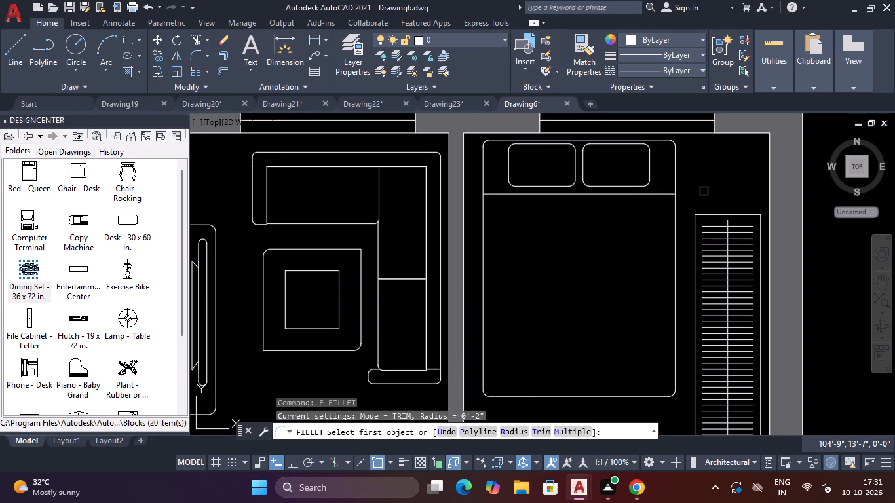
pyautogui.scroll(3, 713, 208)
pyautogui.click(710, 237)
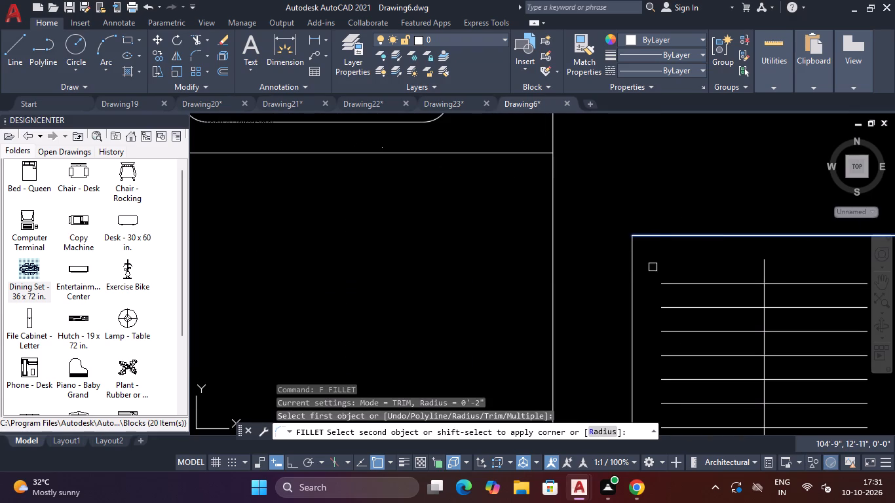
pyautogui.click(633, 269)
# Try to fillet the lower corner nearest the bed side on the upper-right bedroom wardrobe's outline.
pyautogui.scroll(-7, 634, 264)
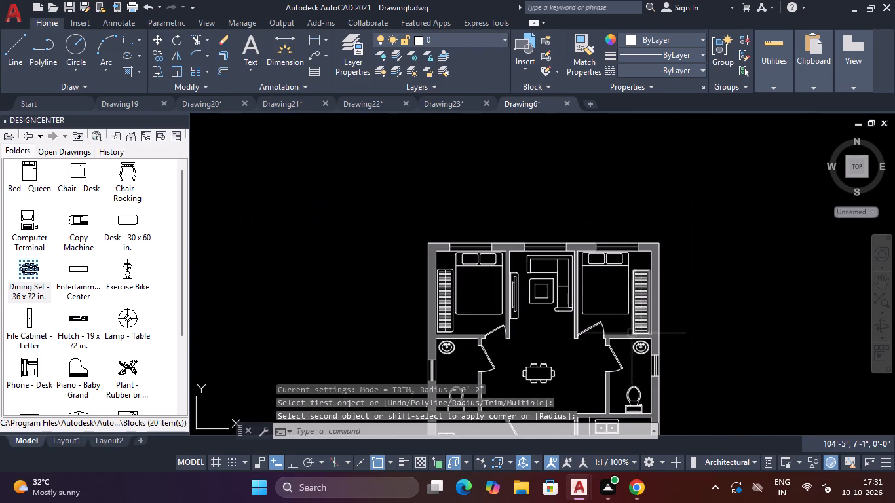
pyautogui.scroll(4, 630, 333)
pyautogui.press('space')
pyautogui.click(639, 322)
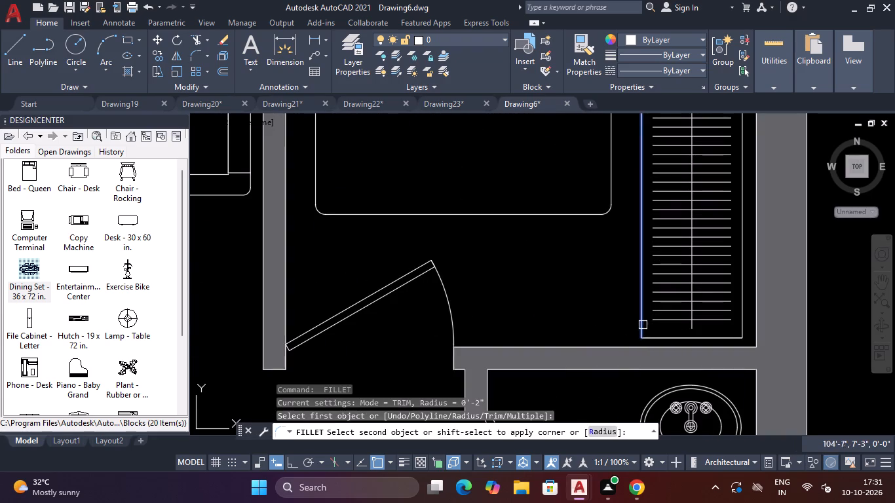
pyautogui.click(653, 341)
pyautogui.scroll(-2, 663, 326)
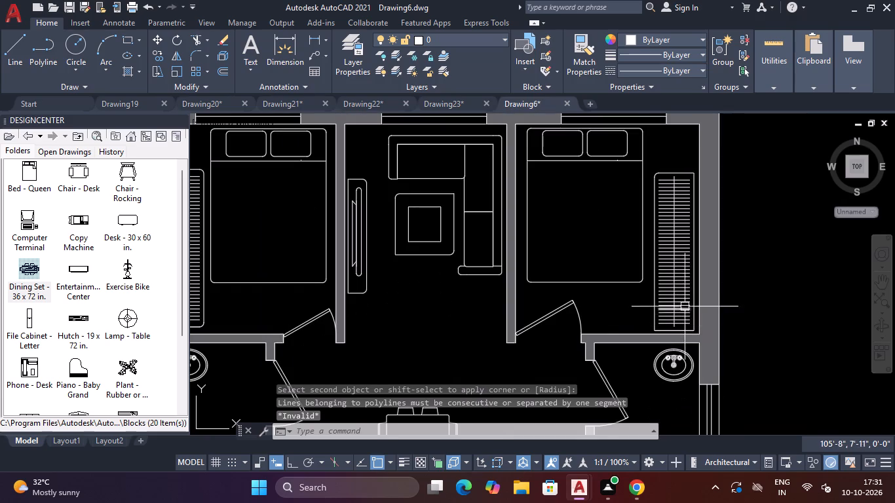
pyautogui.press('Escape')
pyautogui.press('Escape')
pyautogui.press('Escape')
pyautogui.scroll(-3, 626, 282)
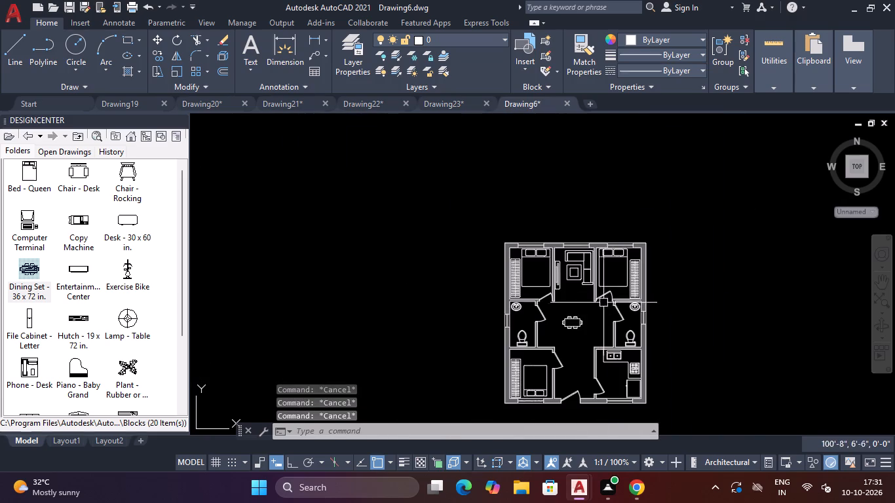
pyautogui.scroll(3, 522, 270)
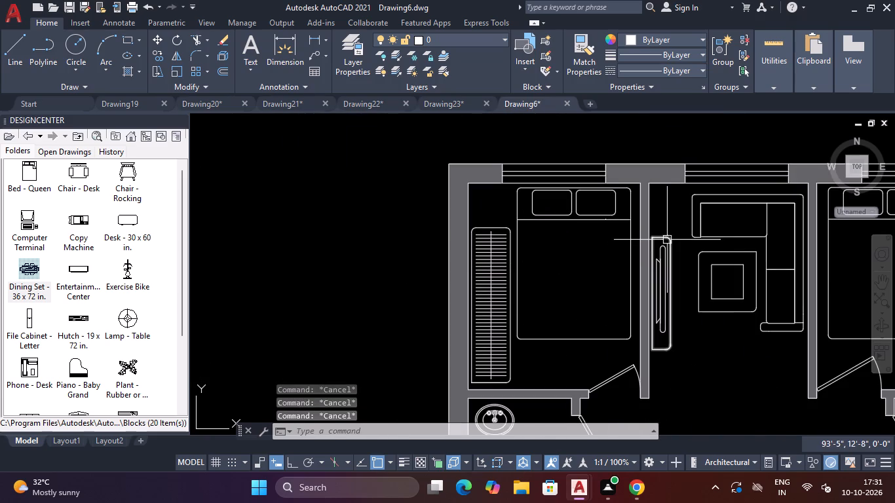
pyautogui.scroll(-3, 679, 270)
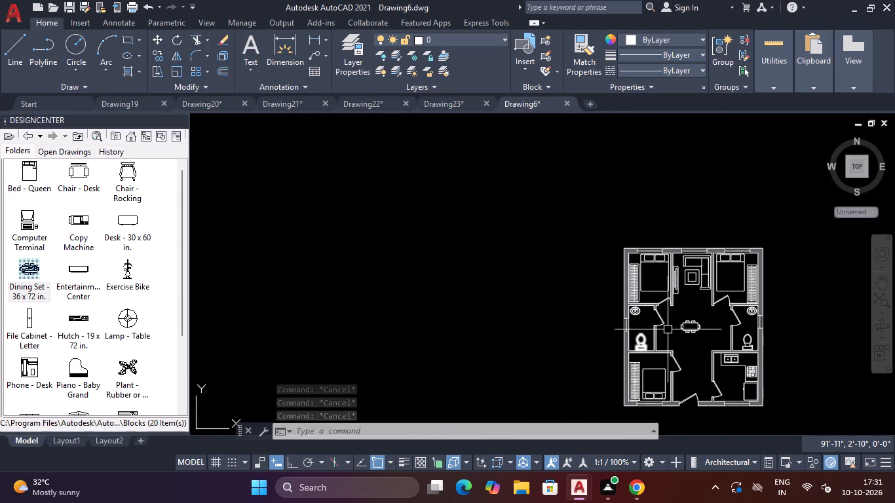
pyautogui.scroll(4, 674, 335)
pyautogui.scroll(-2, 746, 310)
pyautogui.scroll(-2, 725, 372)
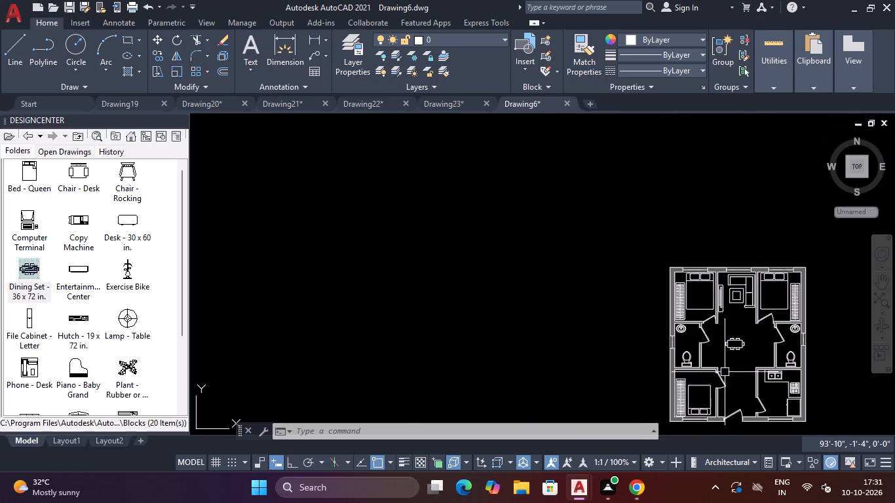
# Open the kitchen's Range-Oven - 30 in top block for editing in the Block Editor.
pyautogui.scroll(4, 780, 379)
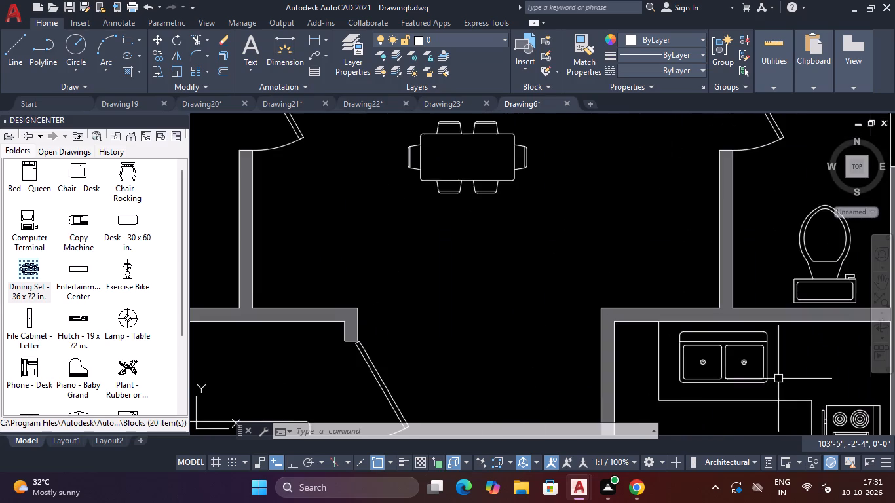
pyautogui.scroll(-3, 782, 372)
pyautogui.scroll(3, 803, 392)
pyautogui.doubleClick(799, 393)
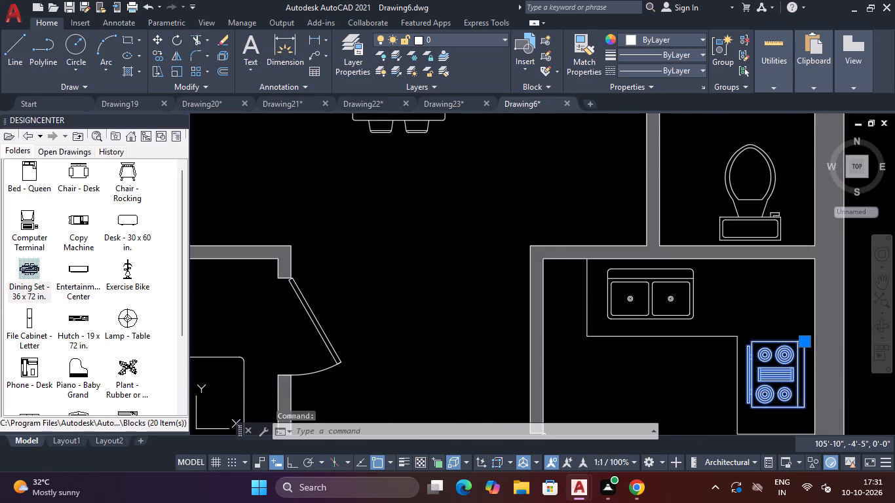
pyautogui.click(447, 329)
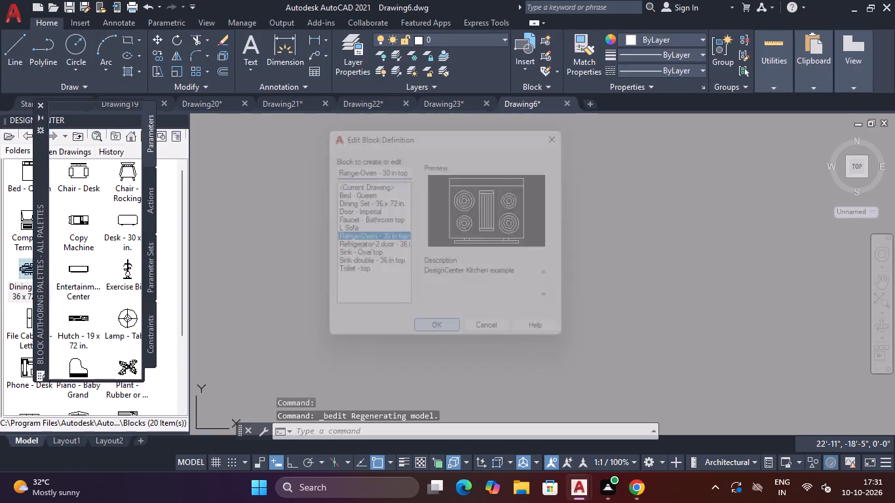
# Trim away the left bracket and both long horizontal edges of the oven door handle below the range.
pyautogui.scroll(-2, 458, 314)
pyautogui.scroll(2, 467, 338)
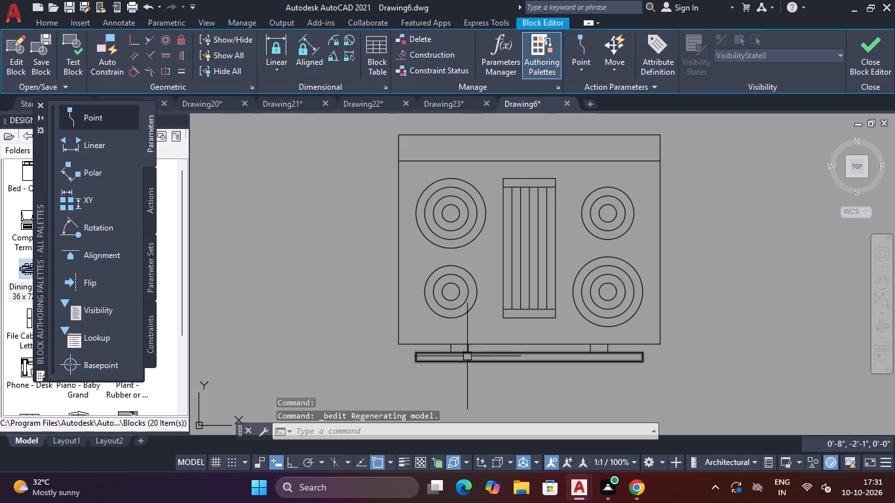
pyautogui.press('t')
pyautogui.press('r')
pyautogui.press('space')
pyautogui.scroll(3, 464, 369)
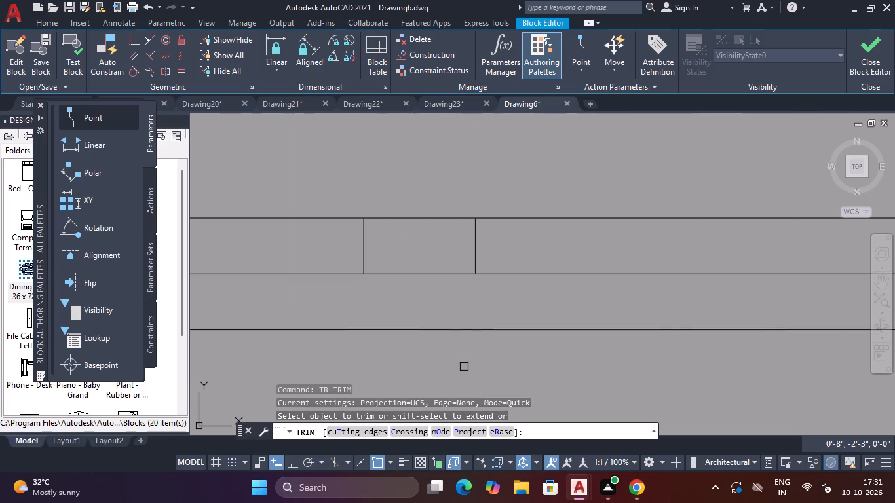
pyautogui.scroll(1, 464, 367)
pyautogui.click(498, 256)
pyautogui.click(337, 248)
pyautogui.moveTo(338, 248); pyautogui.dragTo(338, 269)
pyautogui.click(337, 331)
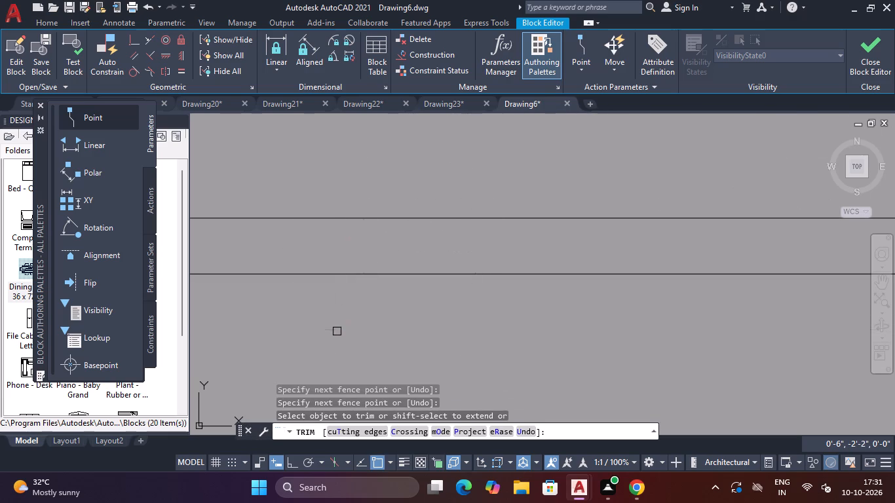
pyautogui.click(362, 257)
pyautogui.click(371, 296)
# Trim away the remaining short vertical stubs of the oven door handle along the range's front edge.
pyautogui.scroll(-3, 371, 296)
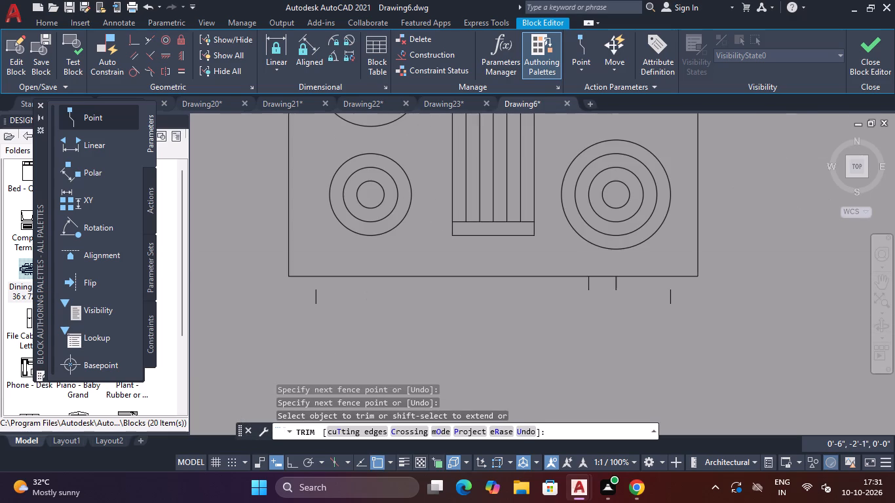
pyautogui.click(339, 304)
pyautogui.click(305, 301)
pyautogui.scroll(3, 563, 294)
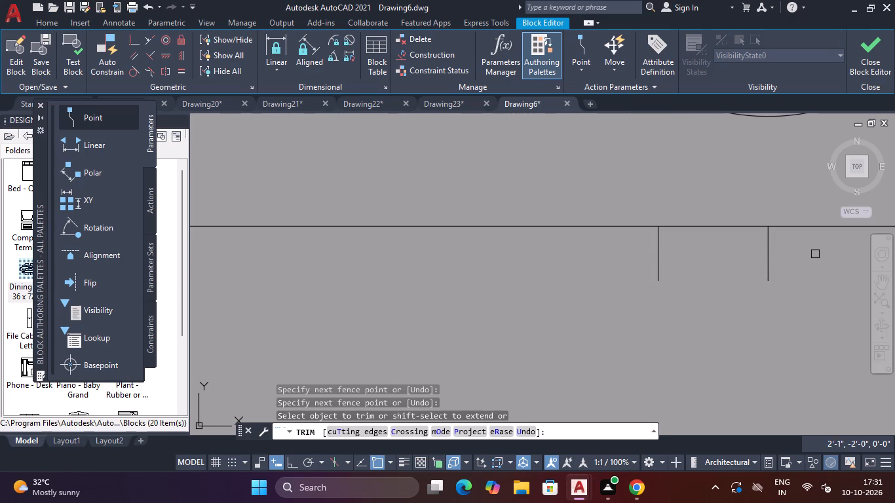
pyautogui.click(814, 255)
pyautogui.click(615, 251)
pyautogui.scroll(-3, 785, 284)
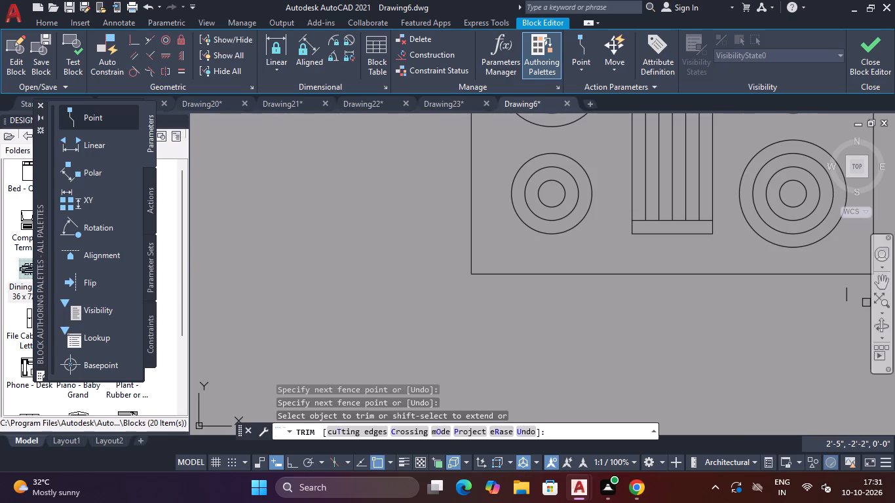
pyautogui.scroll(2, 863, 289)
pyautogui.click(858, 288)
pyautogui.click(795, 305)
pyautogui.scroll(-4, 827, 299)
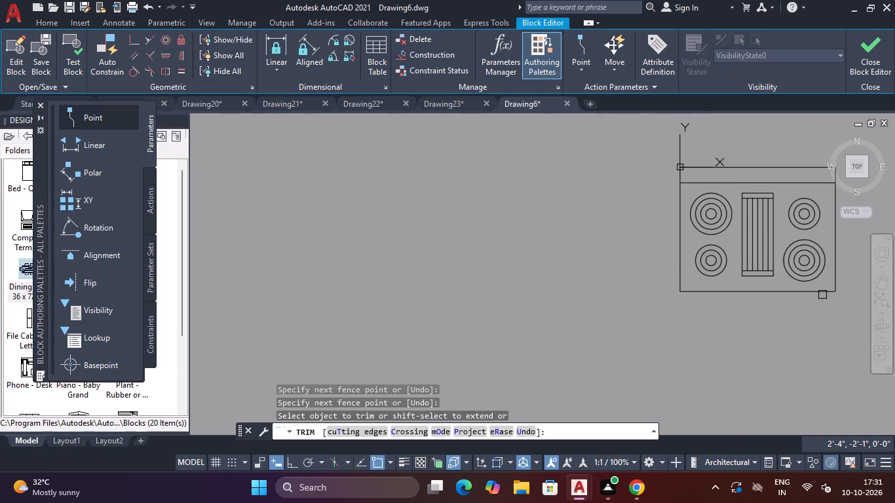
pyautogui.scroll(-2, 822, 295)
pyautogui.scroll(3, 822, 295)
# Close the Block Editor and save the changes to the Range-Oven - 30 in top block.
pyautogui.click(865, 60)
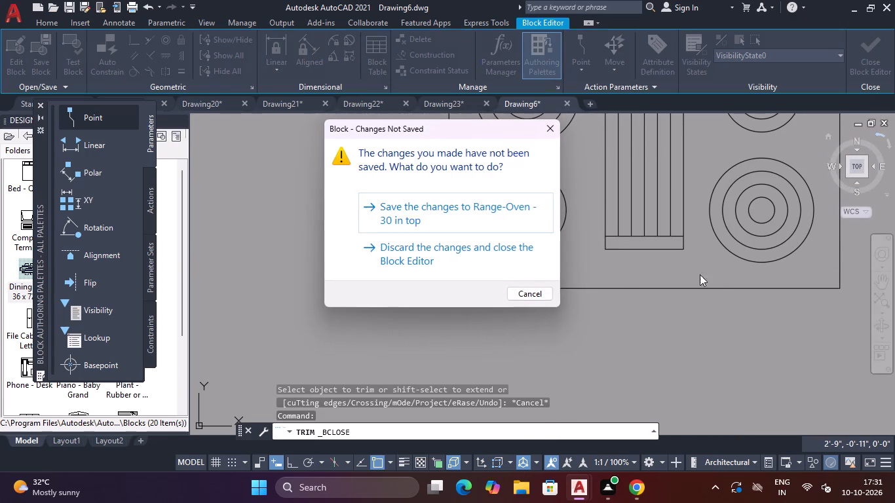
pyautogui.click(487, 214)
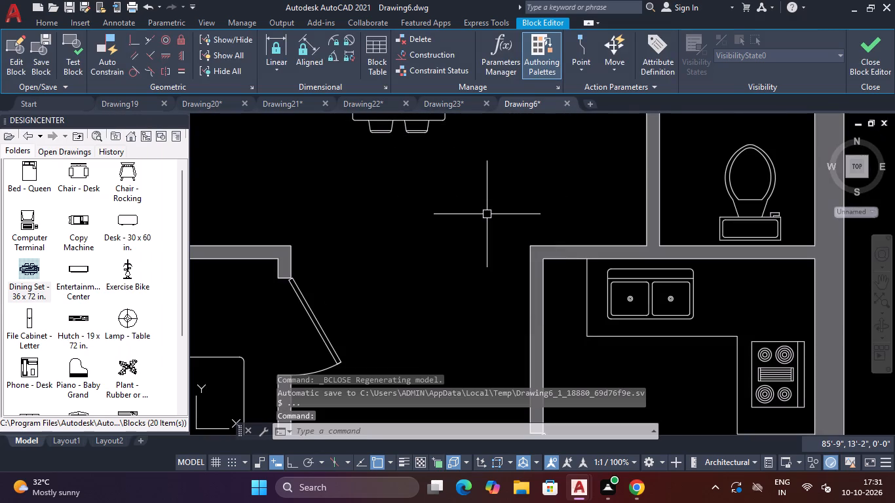
pyautogui.scroll(3, 761, 346)
# Move the kitchen range slightly away from the outer wall and toward the refrigerator so it sits within the counter.
pyautogui.scroll(-4, 824, 348)
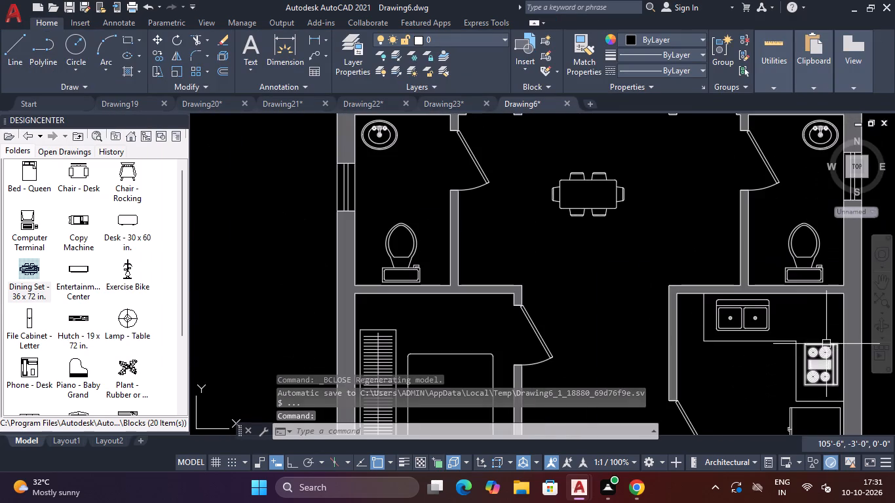
pyautogui.click(829, 335)
pyautogui.click(821, 367)
pyautogui.write('M')
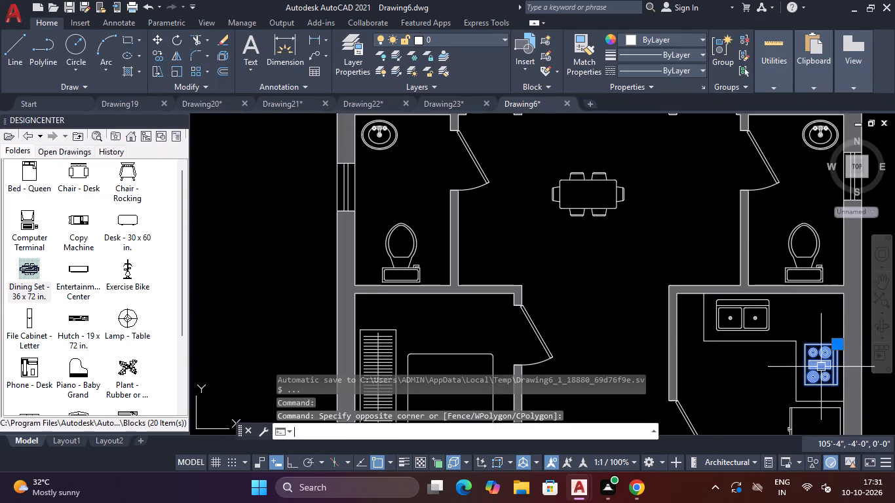
pyautogui.press('space')
pyautogui.click(821, 367)
pyautogui.click(819, 368)
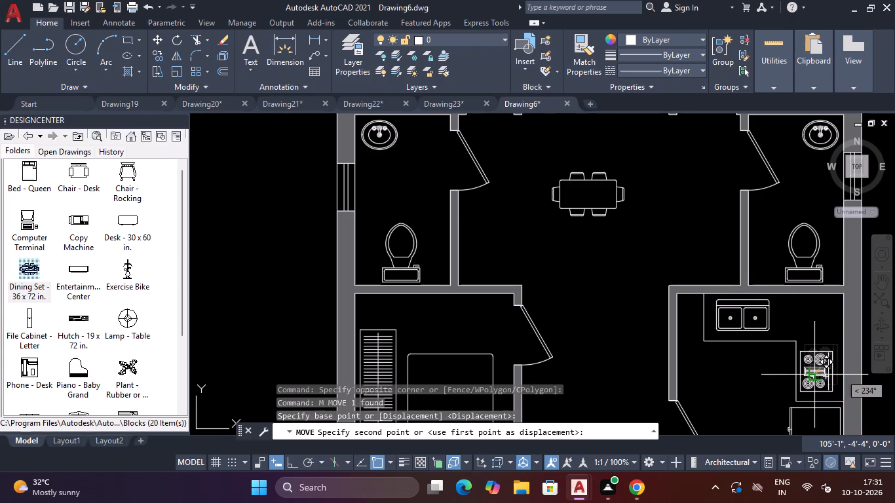
pyautogui.click(813, 374)
pyautogui.scroll(-3, 801, 367)
pyautogui.scroll(3, 779, 392)
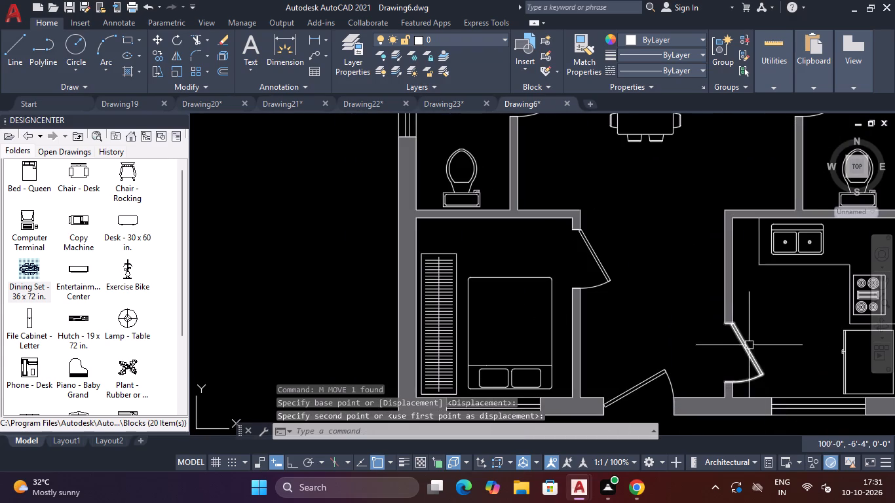
# Set the main entrance door in the bottom wall to Open 90º.
pyautogui.click(662, 384)
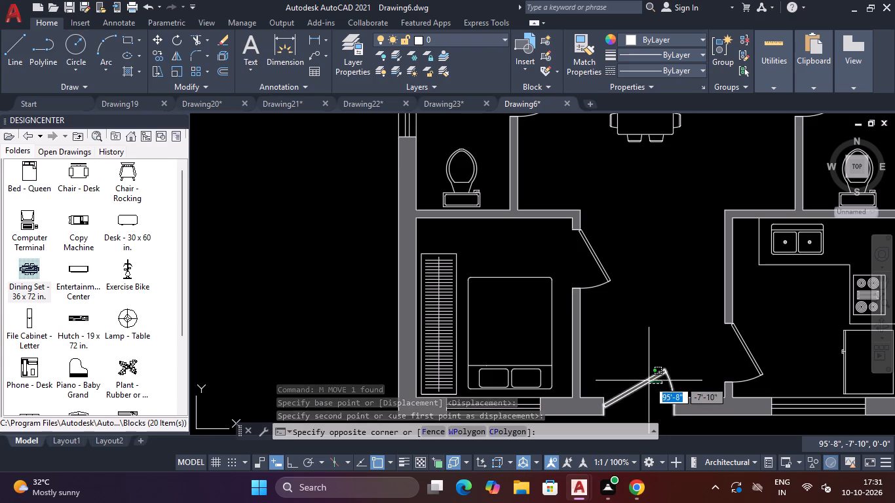
pyautogui.click(649, 381)
pyautogui.click(598, 379)
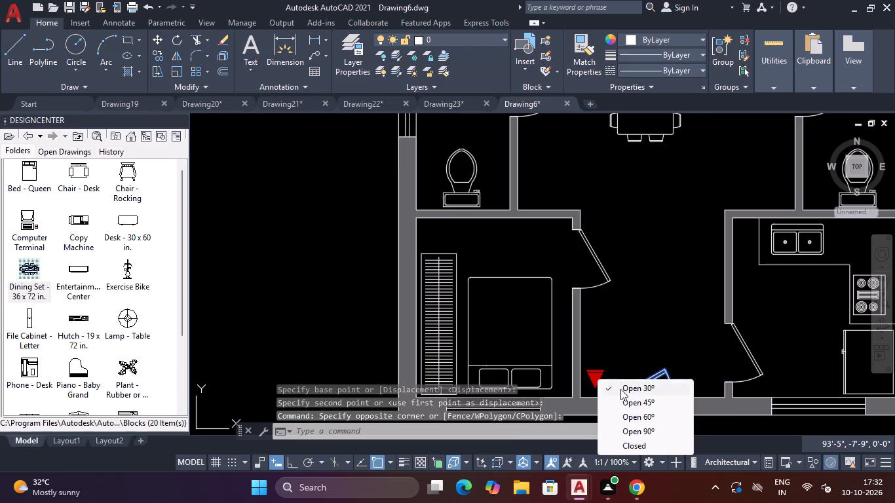
pyautogui.click(631, 431)
pyautogui.press('Escape')
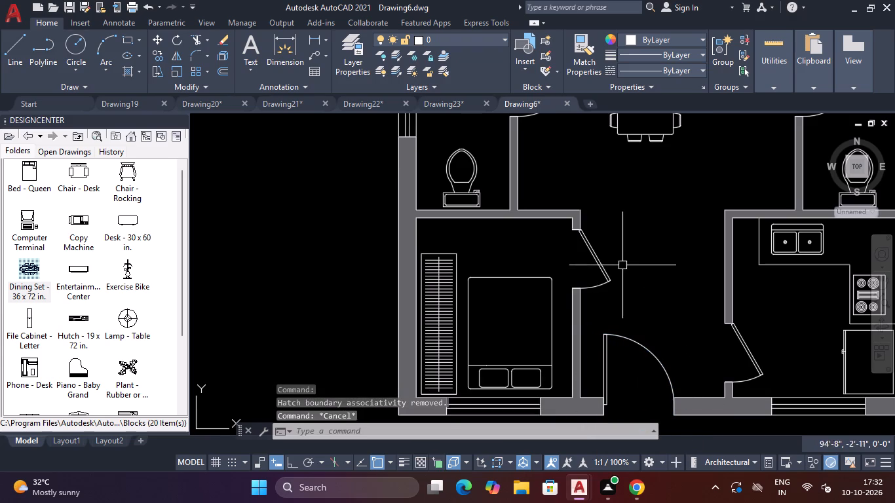
# Flip the lower-left bedroom door to swing into the bedroom and set it to Open 90º.
pyautogui.click(607, 272)
pyautogui.click(571, 255)
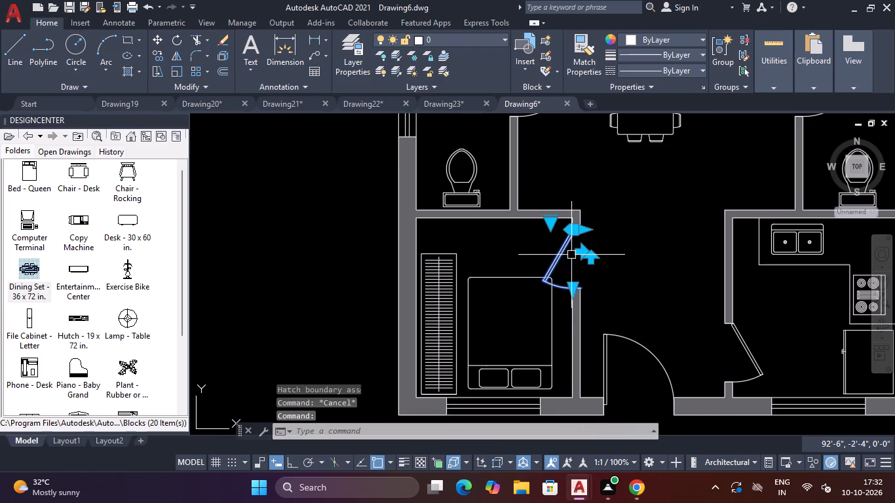
pyautogui.click(550, 225)
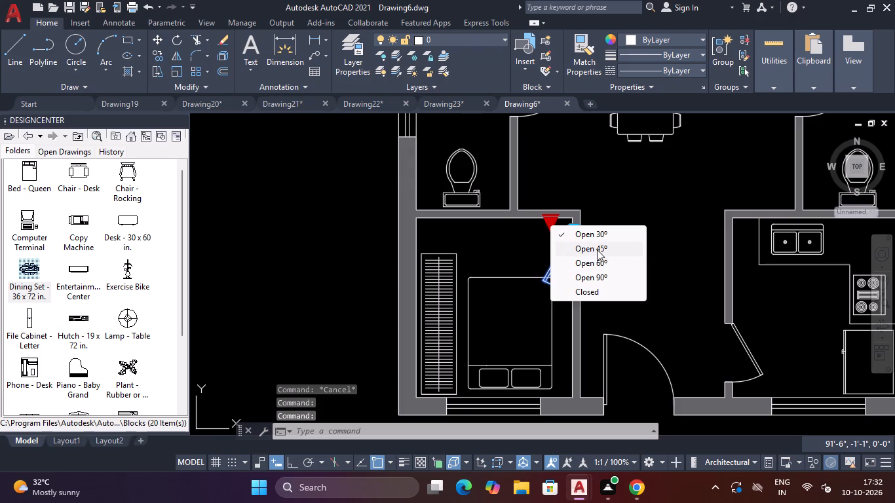
pyautogui.click(605, 277)
pyautogui.press('Escape')
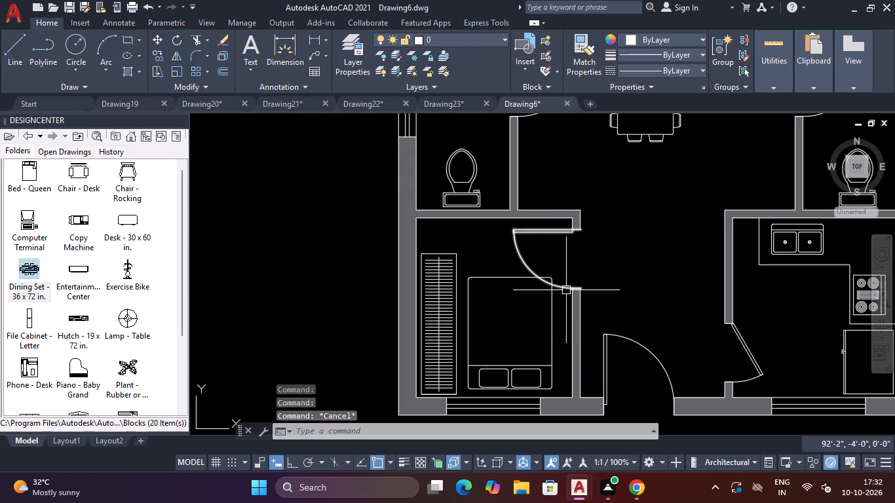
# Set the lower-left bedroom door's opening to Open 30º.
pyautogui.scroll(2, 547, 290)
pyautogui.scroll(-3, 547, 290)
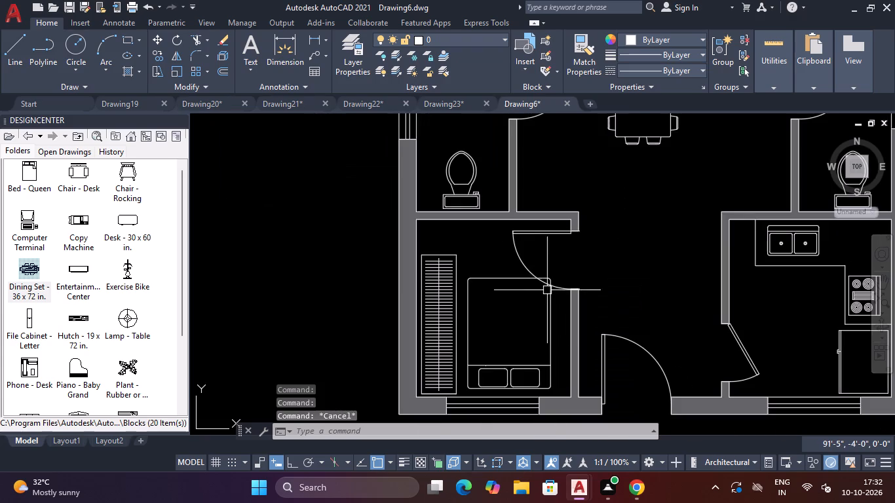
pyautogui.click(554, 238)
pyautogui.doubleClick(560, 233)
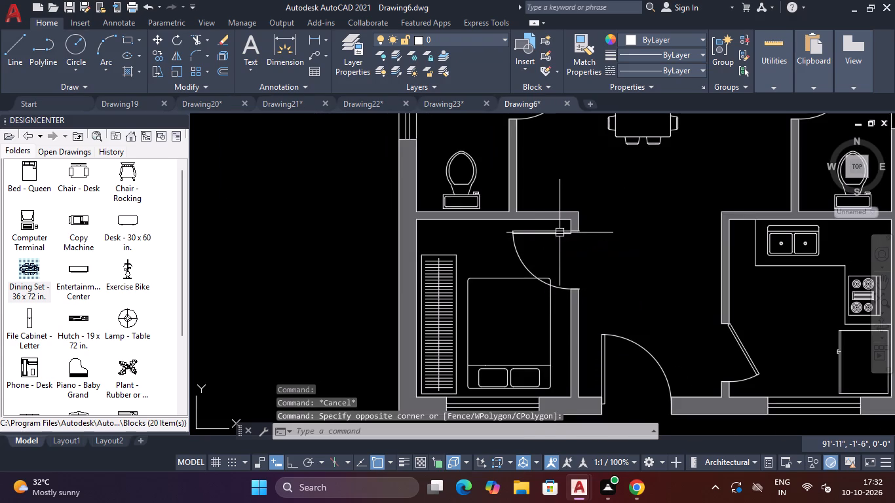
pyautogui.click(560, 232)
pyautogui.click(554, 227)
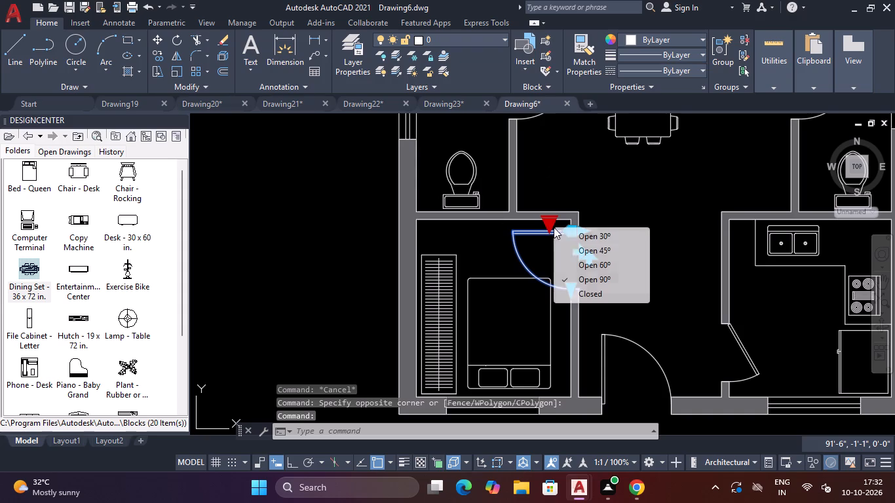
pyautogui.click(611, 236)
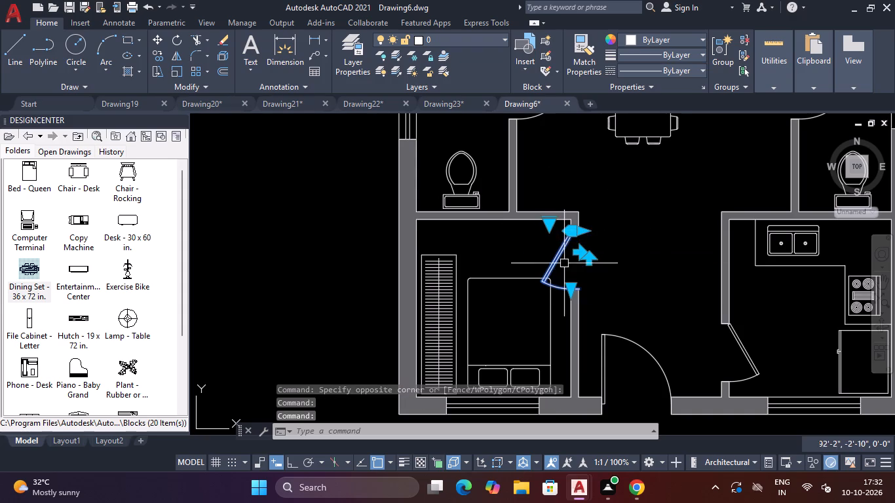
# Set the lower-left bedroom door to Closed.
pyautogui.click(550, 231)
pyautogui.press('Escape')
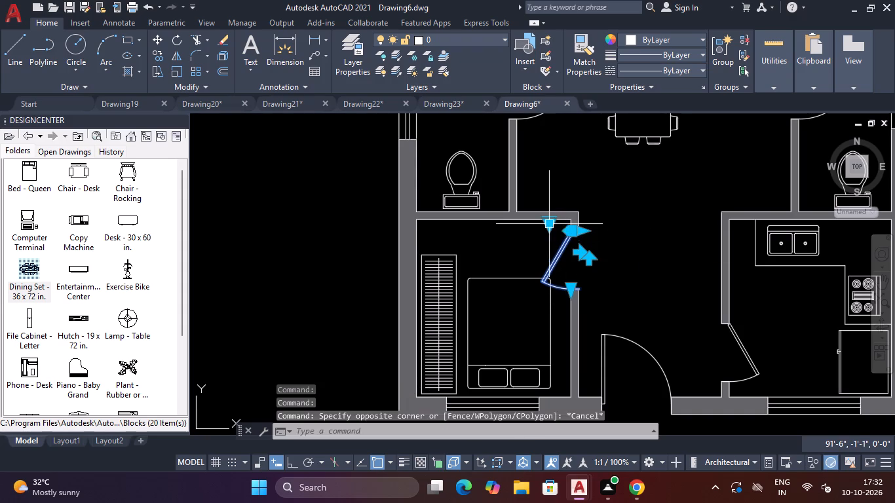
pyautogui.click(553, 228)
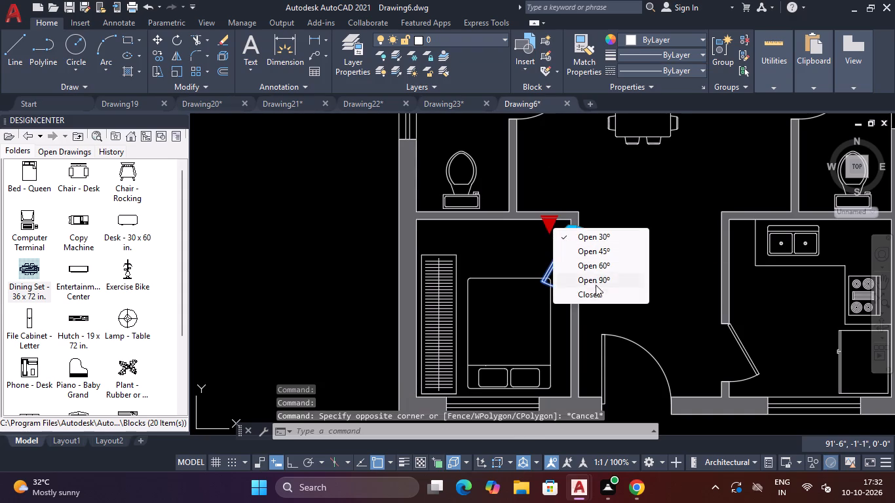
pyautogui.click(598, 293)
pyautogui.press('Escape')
# Scale the lower-left bedroom's bed down slightly, using its upper corner nearest the door as the base point.
pyautogui.scroll(-2, 586, 269)
pyautogui.scroll(3, 566, 276)
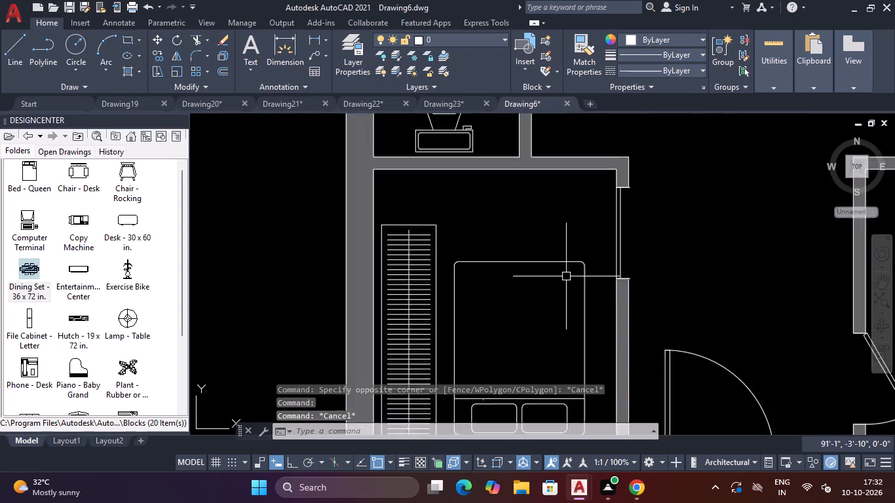
pyautogui.scroll(1, 566, 276)
pyautogui.click(592, 237)
pyautogui.click(560, 272)
pyautogui.write('SC')
pyautogui.press('space')
pyautogui.click(595, 252)
pyautogui.scroll(-2, 563, 278)
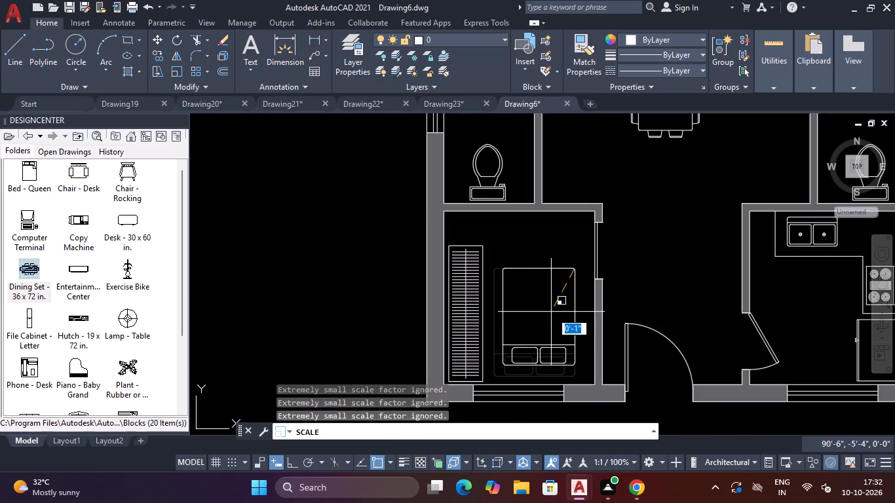
pyautogui.click(550, 312)
# Move the lower-left bedroom's bed closer to the window wall and slightly toward the wardrobe, away from the door.
pyautogui.click(584, 257)
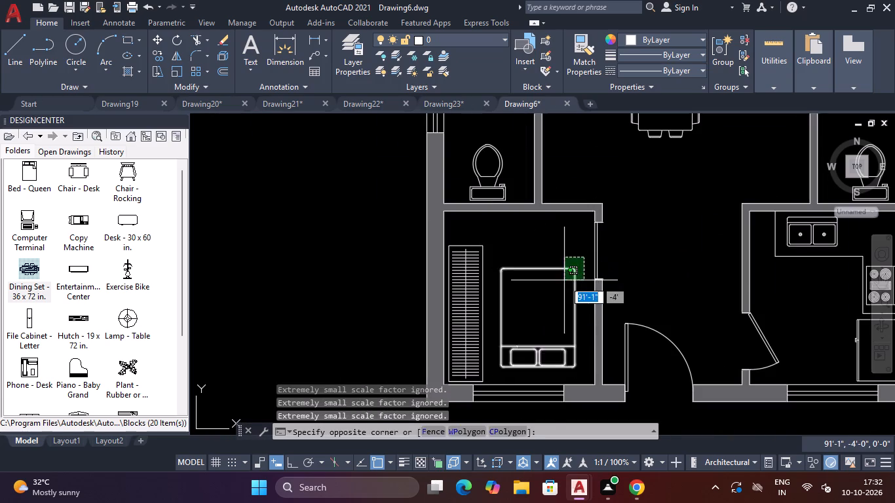
pyautogui.click(564, 280)
pyautogui.write('M')
pyautogui.press('space')
pyautogui.click(534, 318)
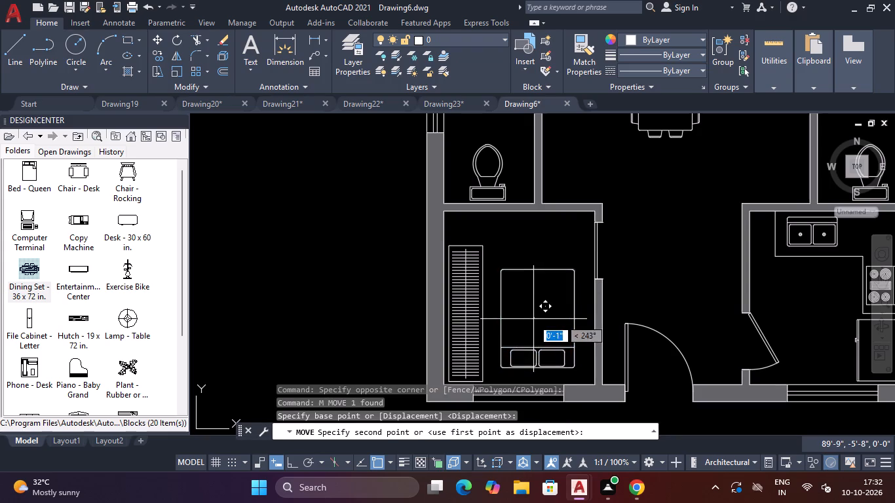
pyautogui.click(527, 330)
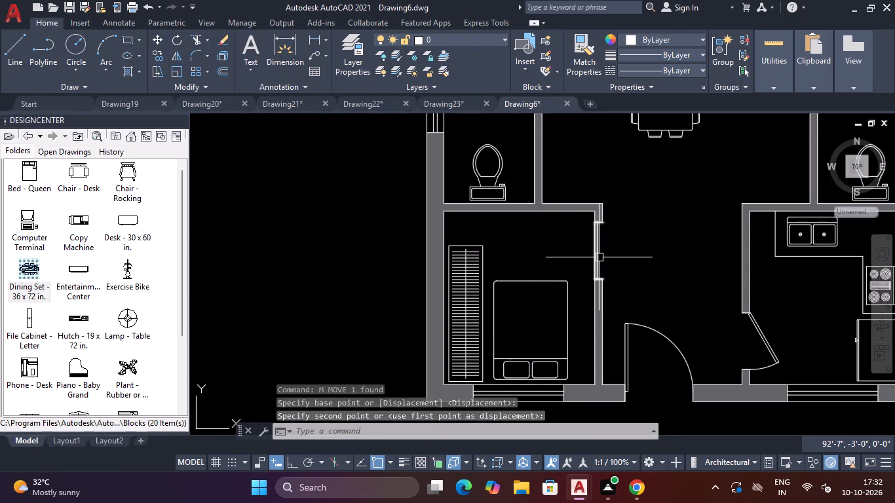
# Set the lower-left bedroom door to Open 90º.
pyautogui.click(599, 257)
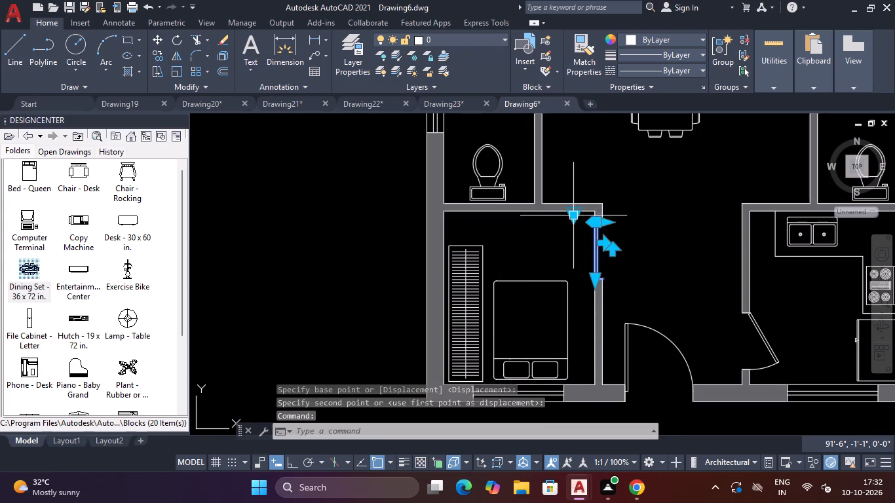
pyautogui.click(577, 215)
pyautogui.click(618, 263)
pyautogui.scroll(-3, 632, 237)
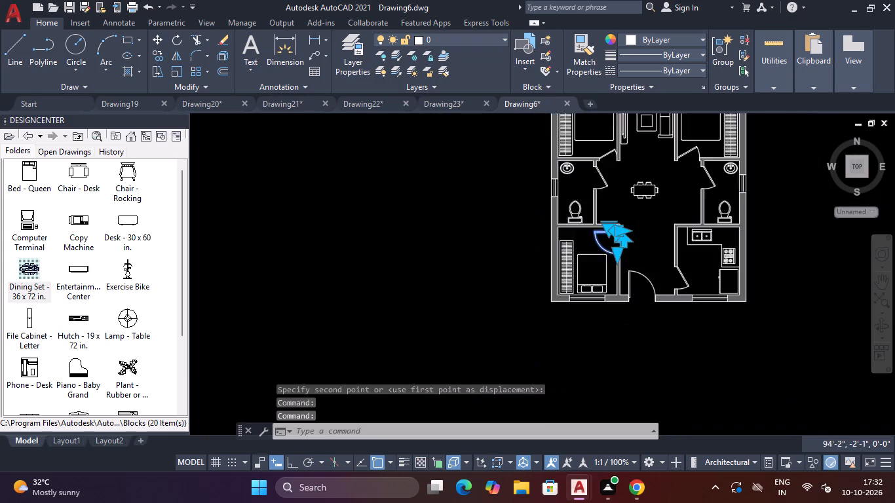
pyautogui.press('Escape')
# Set the kitchen door to Open 90º.
pyautogui.scroll(3, 648, 245)
pyautogui.click(696, 300)
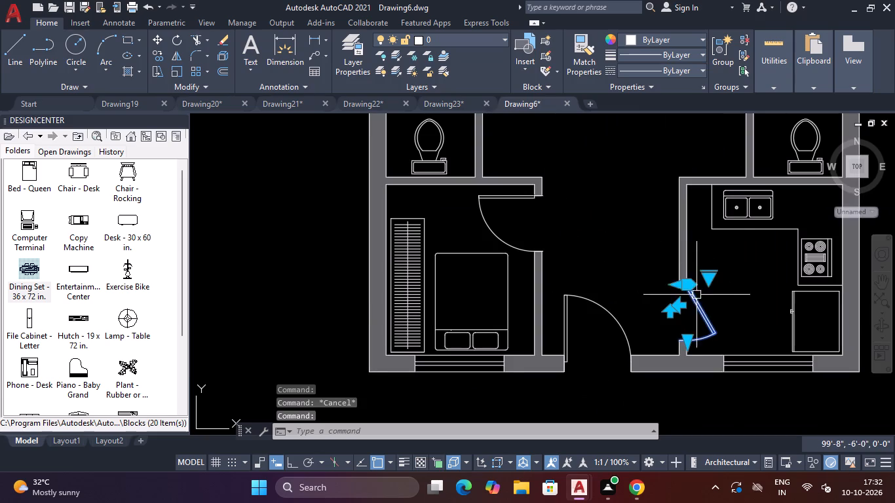
pyautogui.click(704, 277)
pyautogui.click(752, 325)
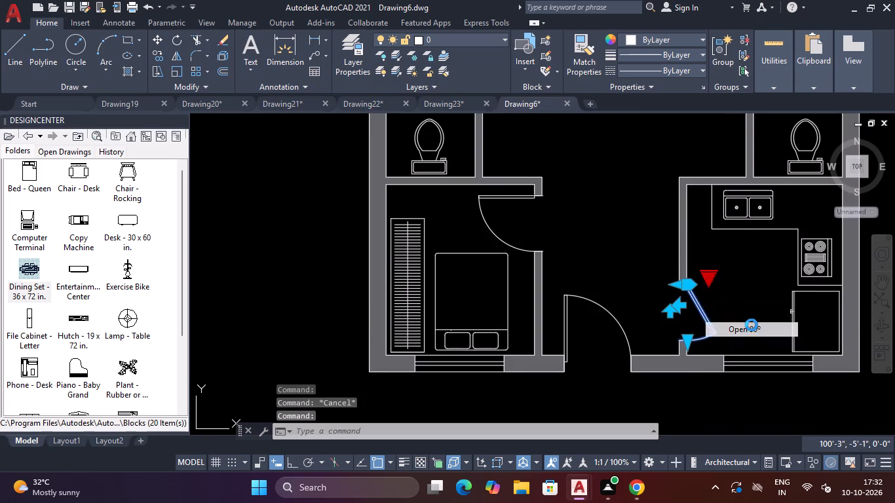
pyautogui.scroll(-3, 752, 319)
pyautogui.press('Escape')
# Set the door of the bathroom above the kitchen to Open 90º.
pyautogui.scroll(4, 755, 242)
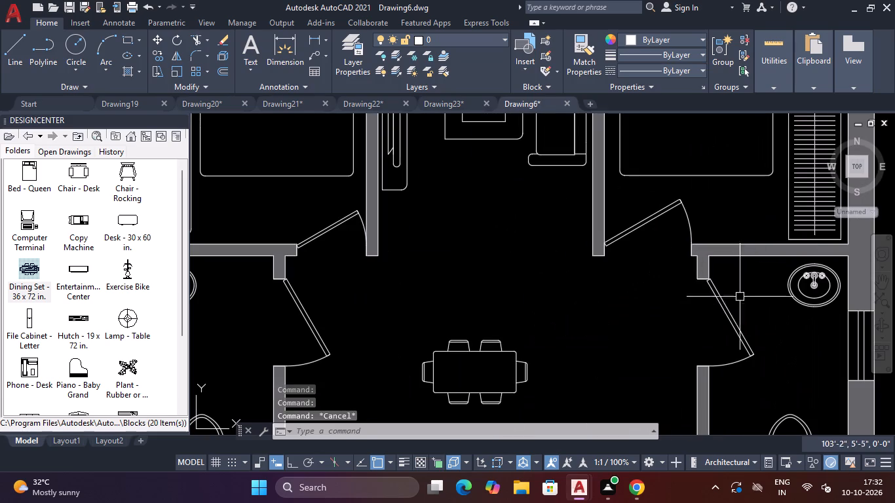
pyautogui.click(731, 316)
pyautogui.click(745, 264)
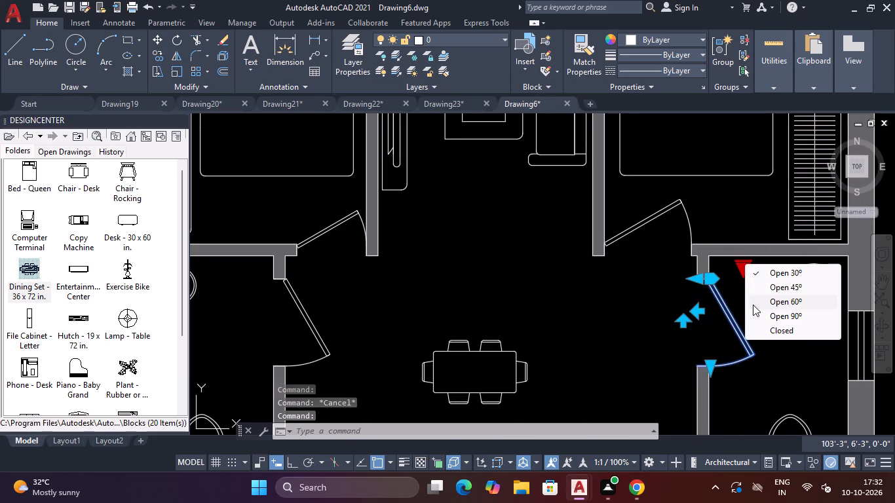
pyautogui.click(778, 318)
pyautogui.press('Escape')
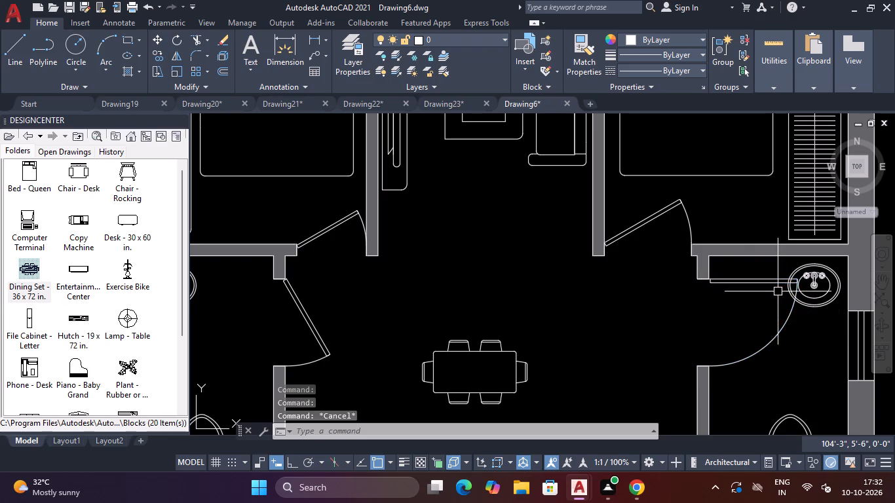
# Set the door of the bathroom above the kitchen to Open 45º.
pyautogui.click(775, 281)
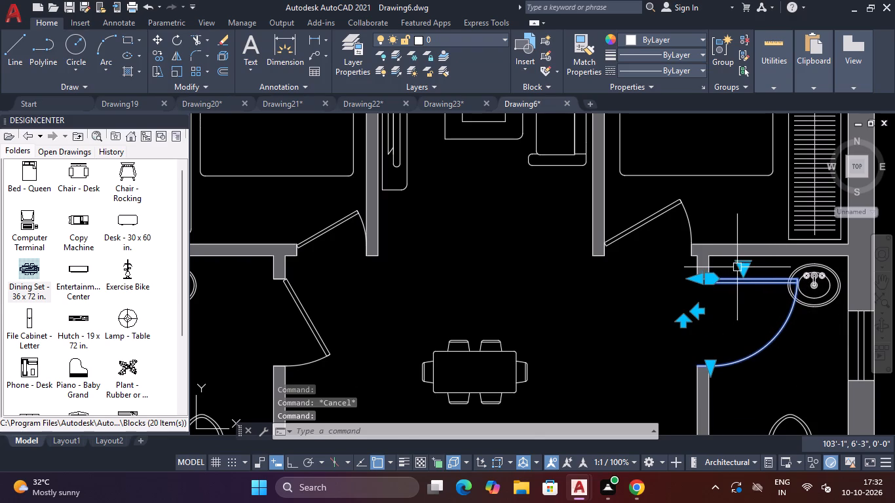
pyautogui.click(737, 267)
pyautogui.press('Escape')
pyautogui.click(745, 269)
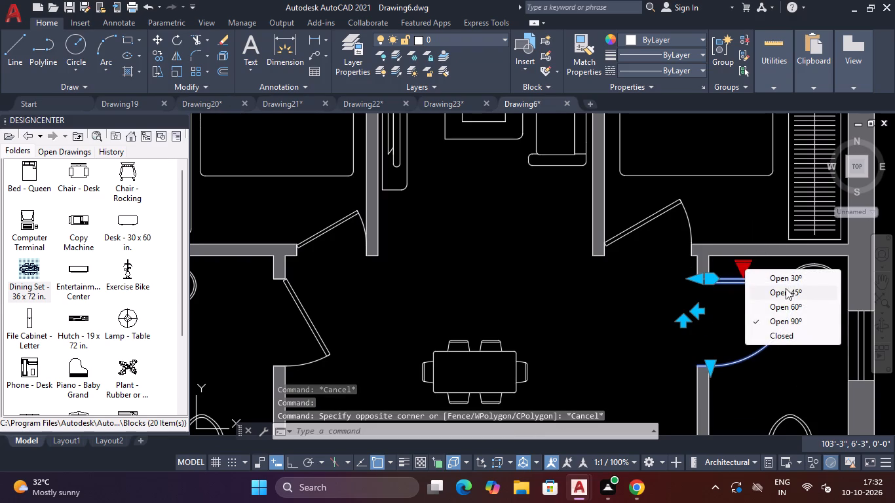
pyautogui.click(786, 288)
pyautogui.press('Escape')
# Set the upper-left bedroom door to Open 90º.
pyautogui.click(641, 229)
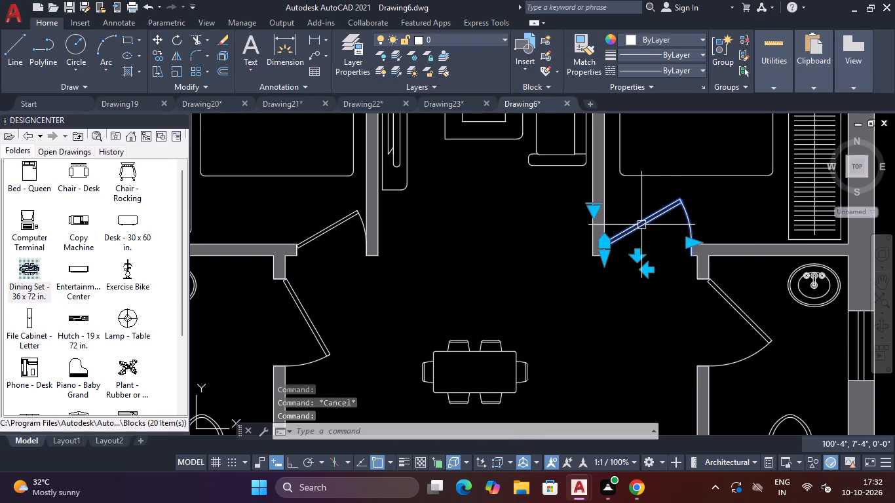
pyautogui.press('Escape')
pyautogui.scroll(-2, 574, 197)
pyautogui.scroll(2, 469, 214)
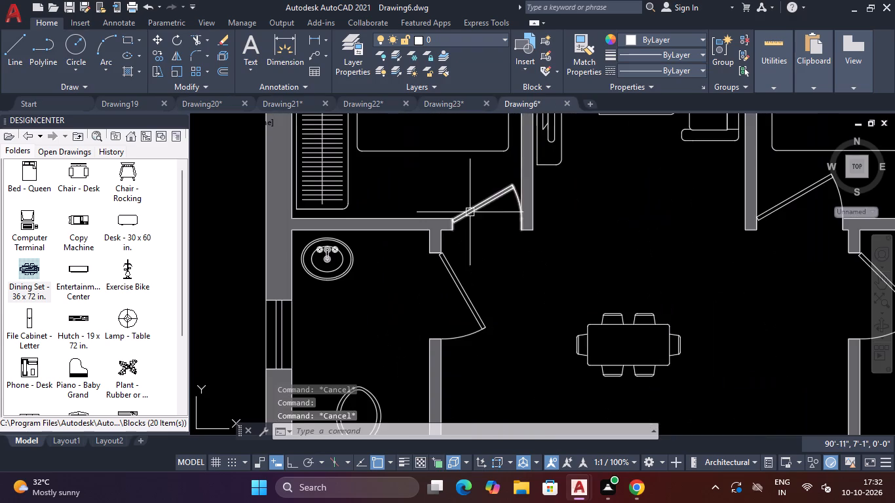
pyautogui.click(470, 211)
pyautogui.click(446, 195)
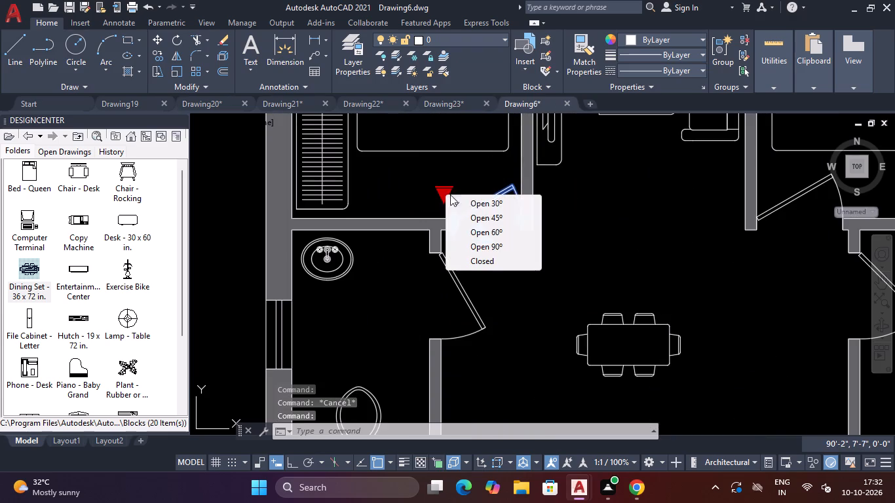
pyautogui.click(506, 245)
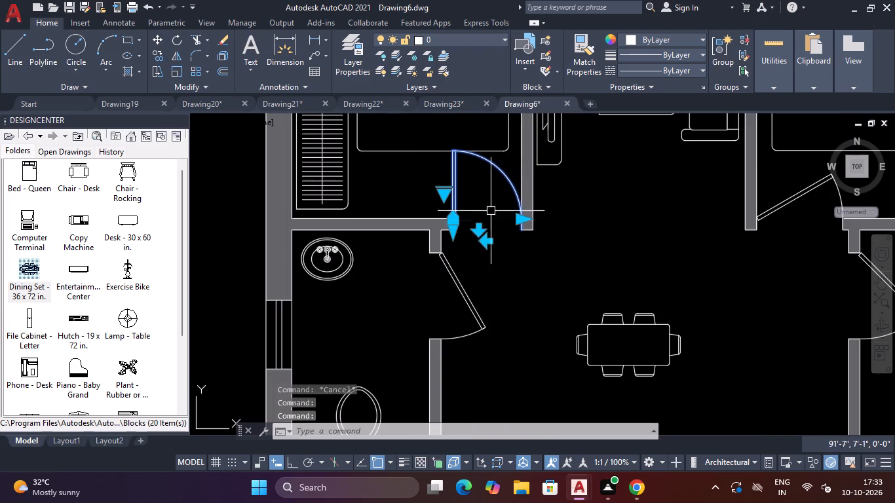
# Set the upper-left bedroom door to Open 45º.
pyautogui.click(446, 196)
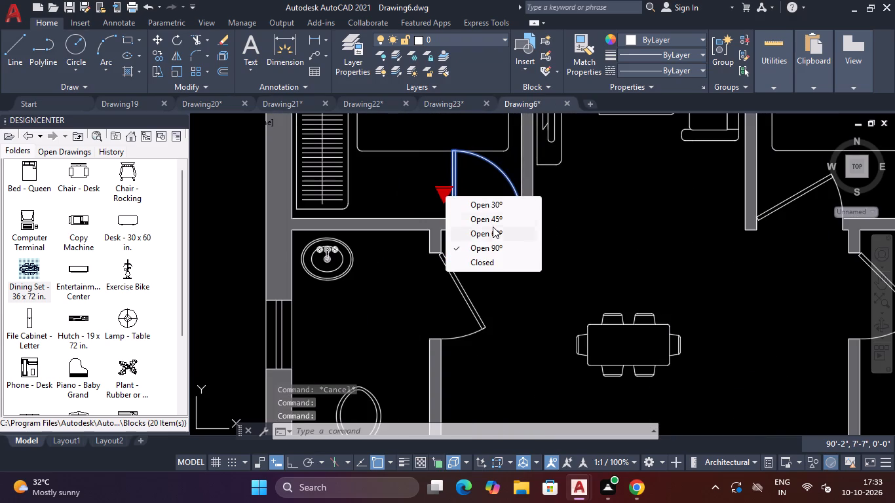
pyautogui.click(493, 225)
pyautogui.scroll(-2, 496, 231)
pyautogui.press('Escape')
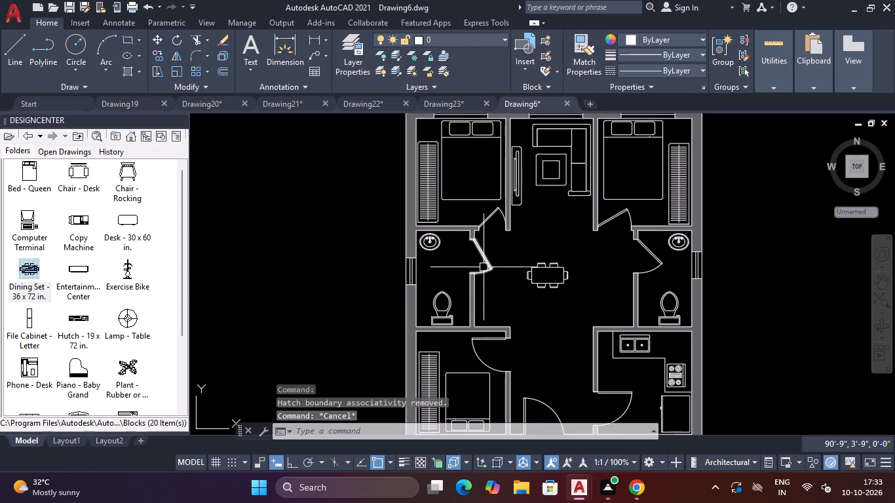
# Flip the left bathroom's door so that it swings into the bathroom.
pyautogui.click(484, 263)
pyautogui.scroll(3, 480, 259)
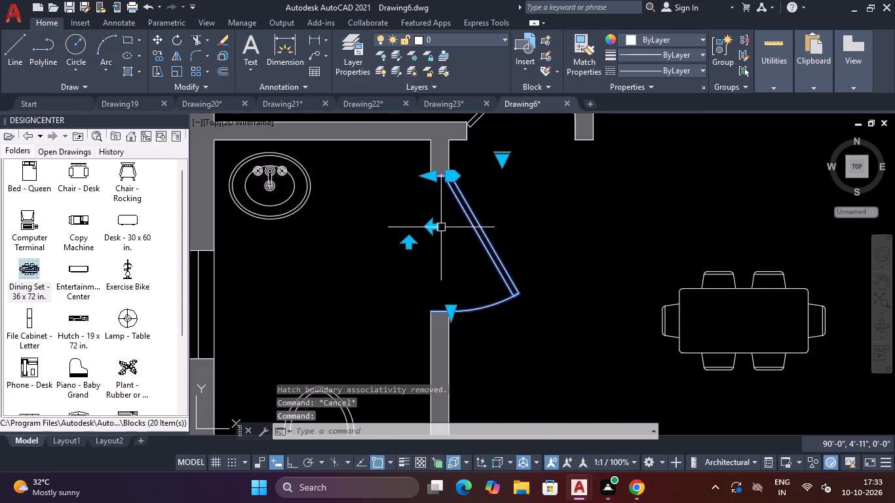
pyautogui.click(423, 227)
pyautogui.click(428, 227)
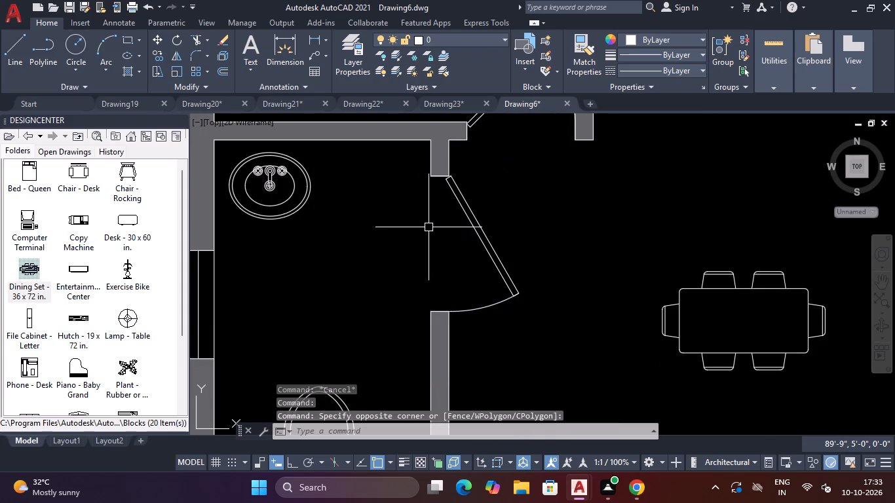
pyautogui.click(487, 231)
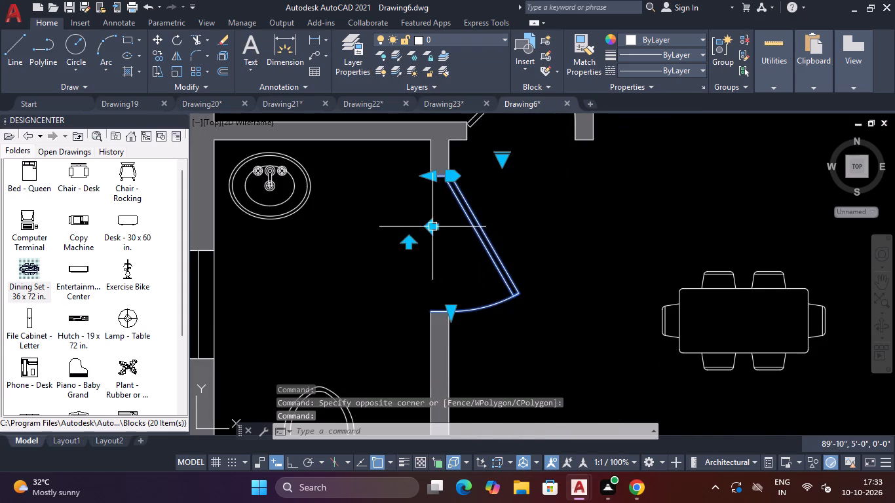
pyautogui.click(432, 229)
pyautogui.press('Escape')
pyautogui.scroll(-2, 439, 231)
pyautogui.scroll(3, 439, 231)
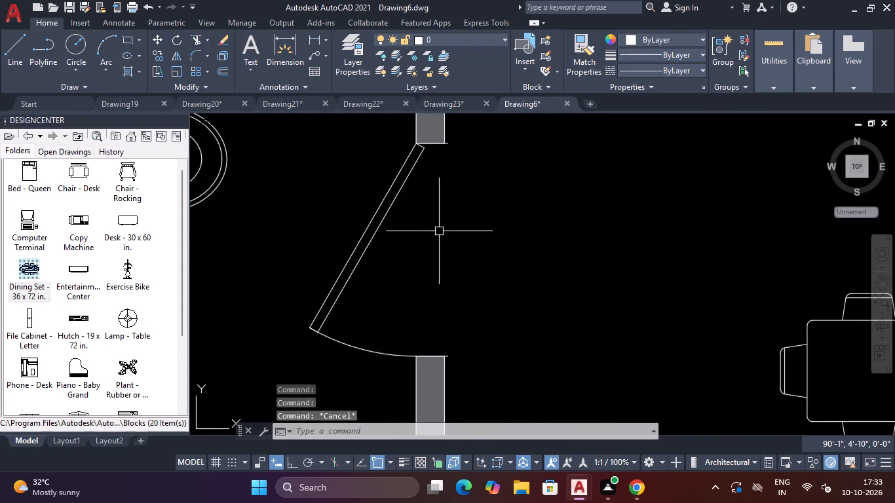
# Move the left bathroom's door so its frame end meets the hall-side corner of the wall opening.
pyautogui.scroll(-2, 438, 231)
pyautogui.moveTo(427, 234); pyautogui.dragTo(419, 235)
pyautogui.click(381, 247)
pyautogui.write('M')
pyautogui.press('space')
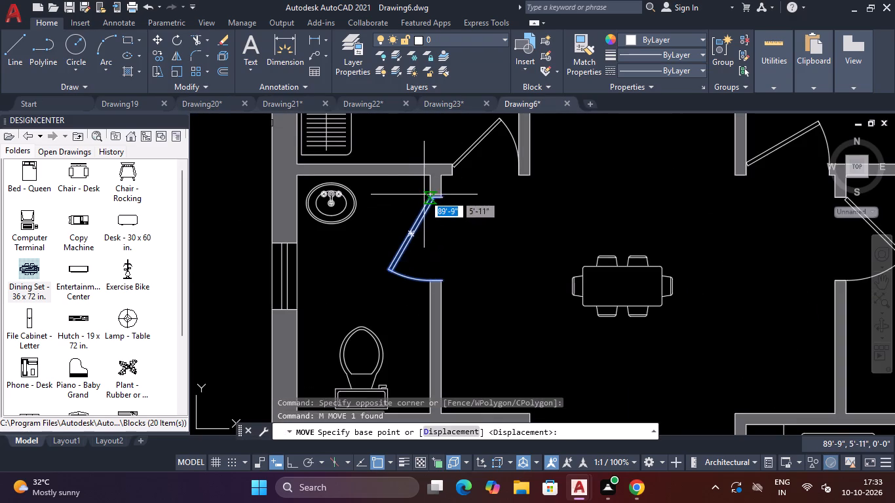
pyautogui.scroll(4, 427, 195)
pyautogui.click(512, 212)
pyautogui.click(502, 212)
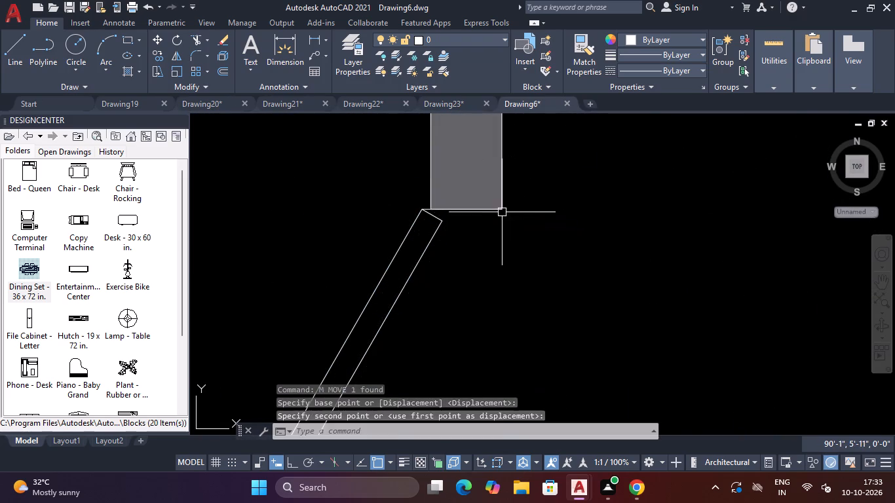
pyautogui.scroll(-6, 502, 212)
pyautogui.scroll(3, 542, 322)
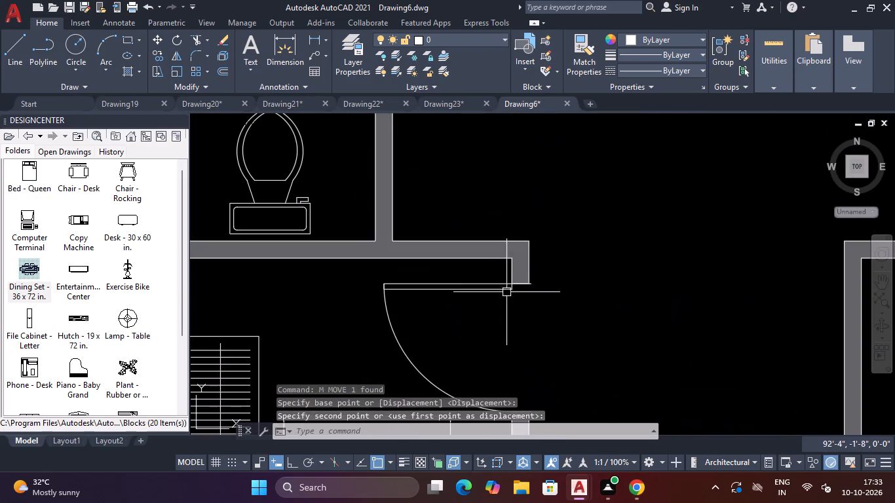
# Move the lower-left bedroom door so its frame end meets the hall-side corner of the wall opening.
pyautogui.click(494, 267)
pyautogui.click(481, 285)
pyautogui.write('M')
pyautogui.press('space')
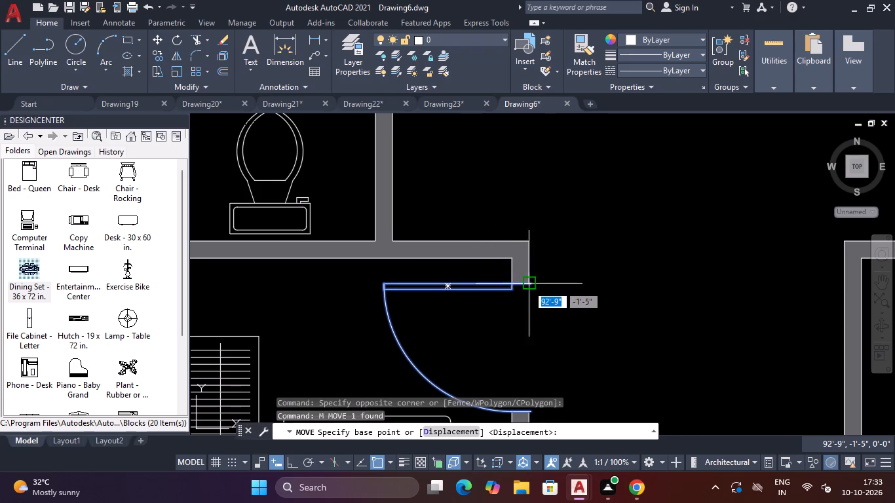
pyautogui.scroll(3, 545, 285)
pyautogui.click(482, 282)
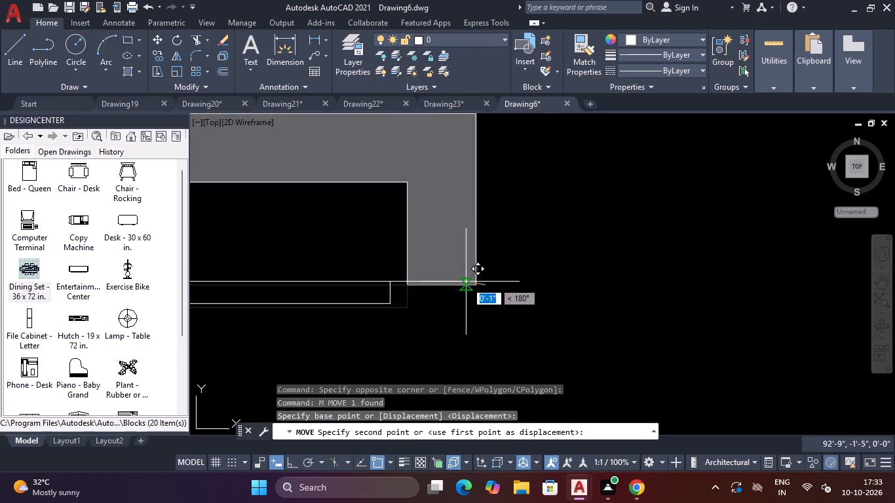
pyautogui.click(475, 285)
# Examine the floor plan's doors, windows and furniture, from the entrance and kitchen up to the bedrooms and living area.
pyautogui.scroll(-3, 507, 289)
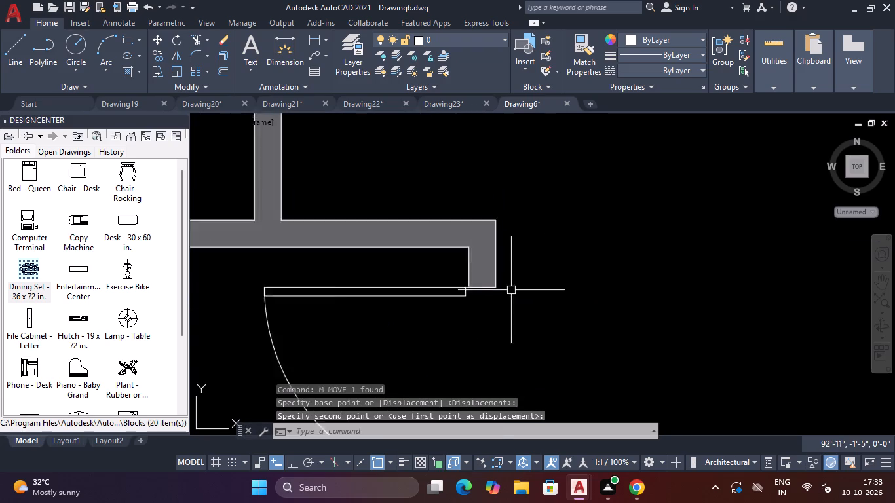
pyautogui.scroll(-4, 526, 284)
pyautogui.scroll(4, 544, 356)
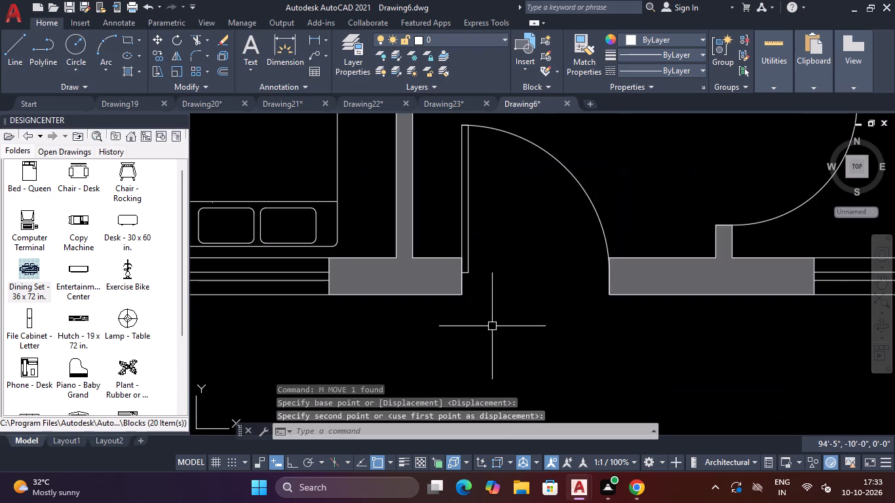
pyautogui.scroll(-3, 491, 320)
pyautogui.scroll(2, 567, 274)
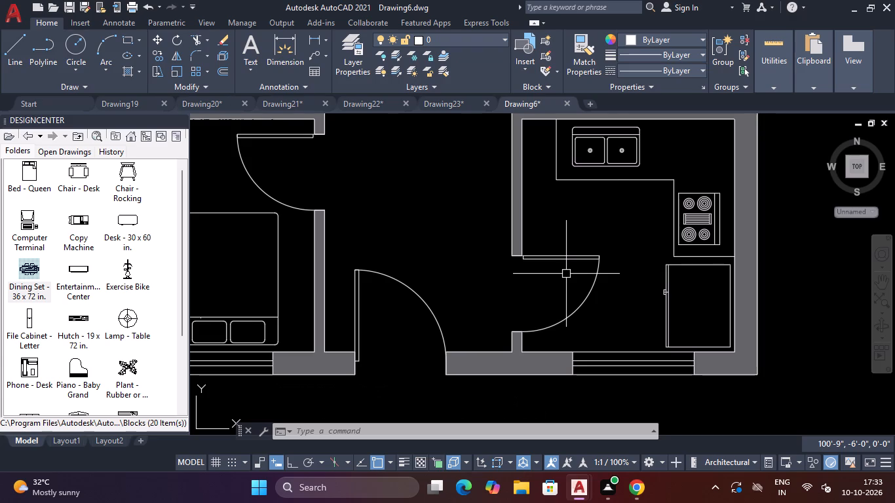
pyautogui.press('Escape')
pyautogui.scroll(-3, 624, 159)
pyautogui.scroll(1, 596, 174)
pyautogui.scroll(-3, 596, 172)
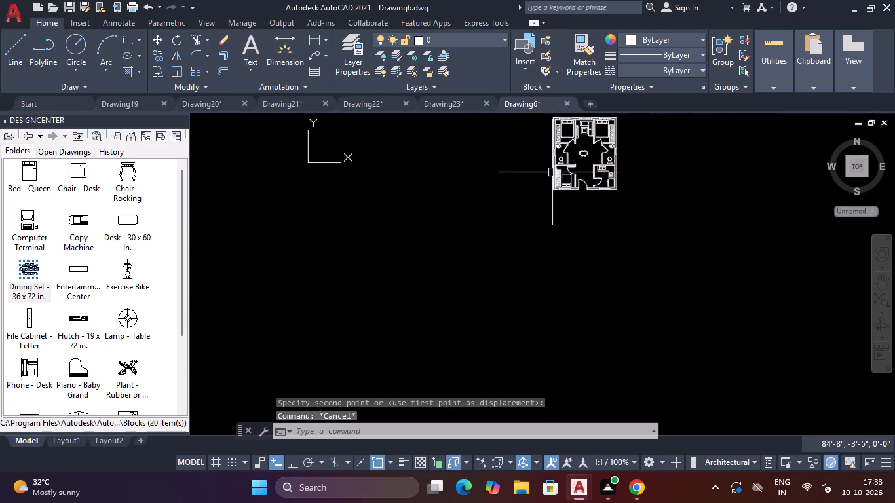
pyautogui.scroll(2, 552, 172)
pyautogui.scroll(2, 645, 221)
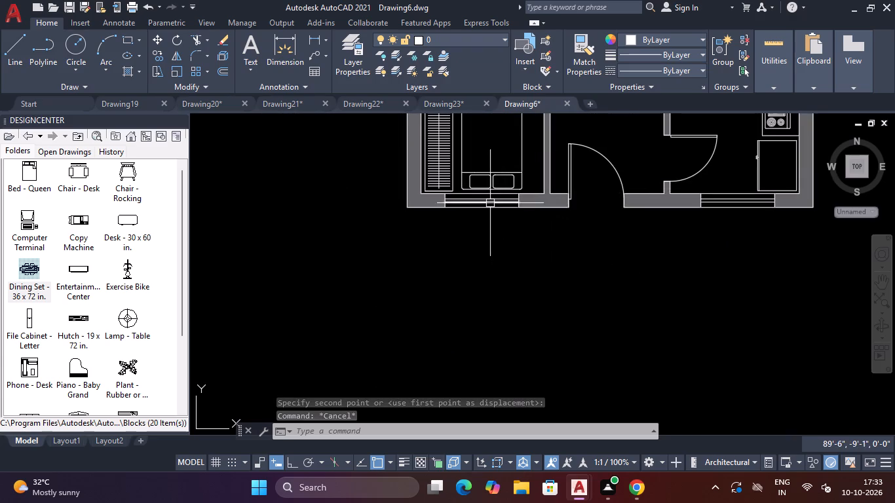
pyautogui.scroll(5, 490, 203)
pyautogui.scroll(-4, 490, 203)
pyautogui.scroll(-5, 638, 202)
pyautogui.scroll(4, 653, 155)
pyautogui.scroll(-3, 654, 153)
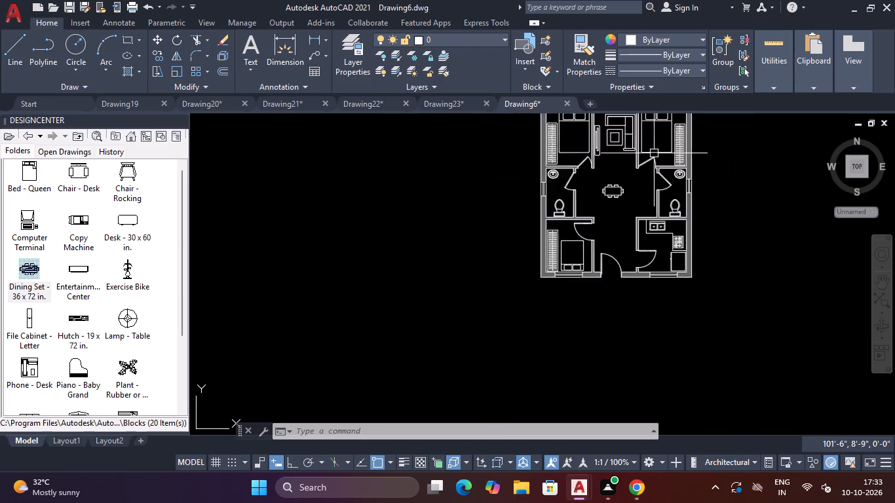
pyautogui.scroll(5, 618, 126)
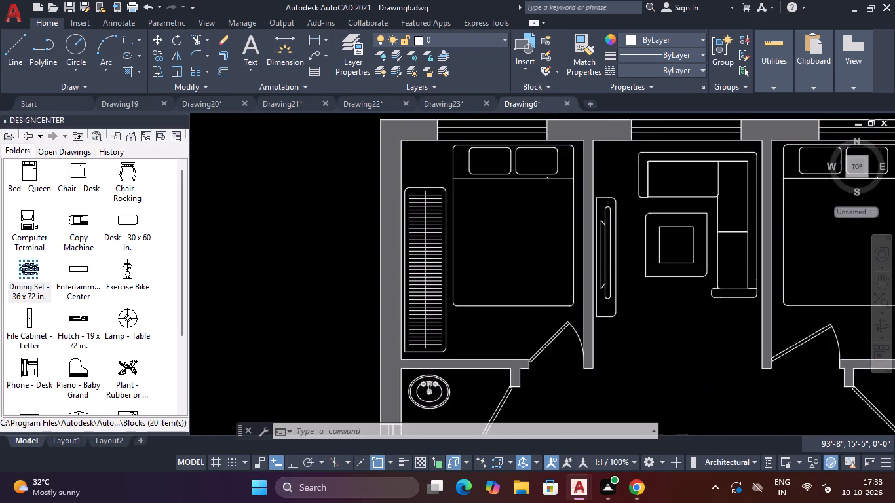
pyautogui.scroll(-3, 618, 126)
pyautogui.press('Escape')
pyautogui.press('Escape')
# Move the living area's TV unit very slightly, keeping it beside the upper-left bedroom's wall.
pyautogui.scroll(3, 617, 162)
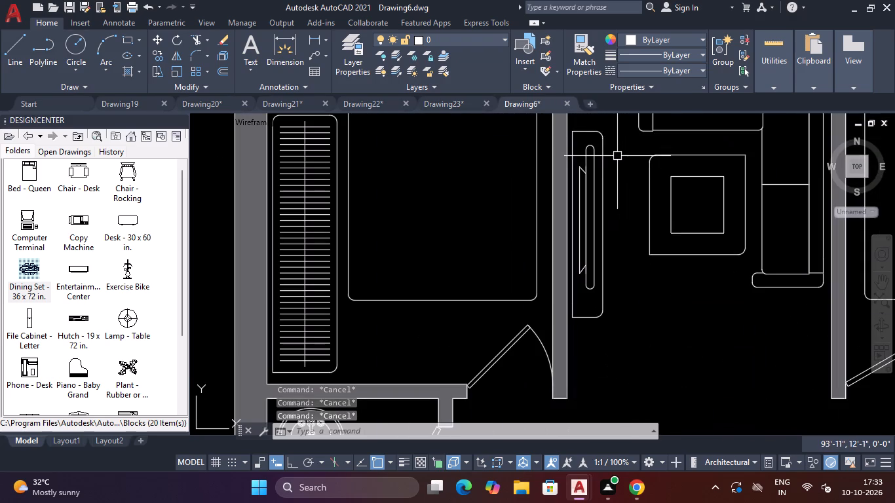
pyautogui.click(611, 119)
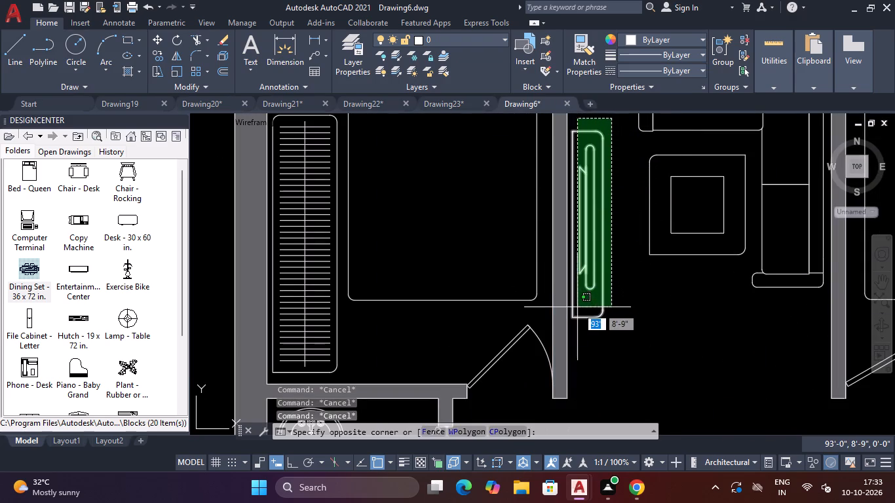
pyautogui.click(580, 314)
pyautogui.press('m')
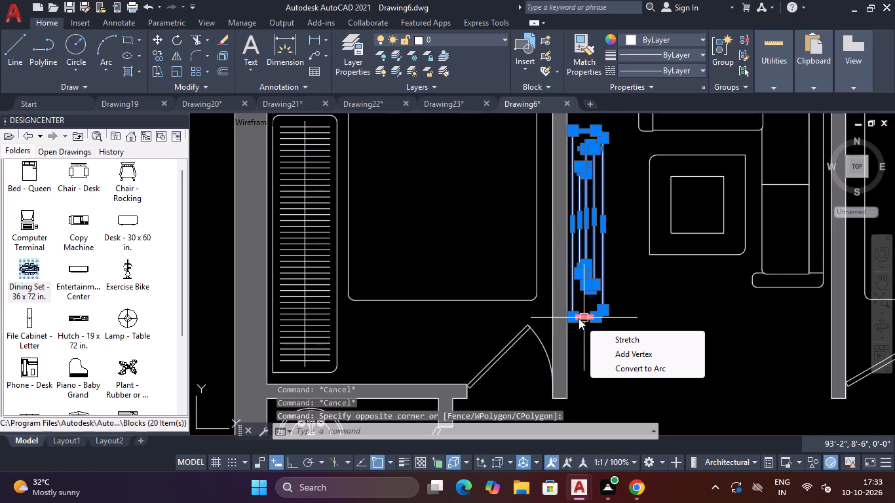
pyautogui.press('space')
pyautogui.press('m')
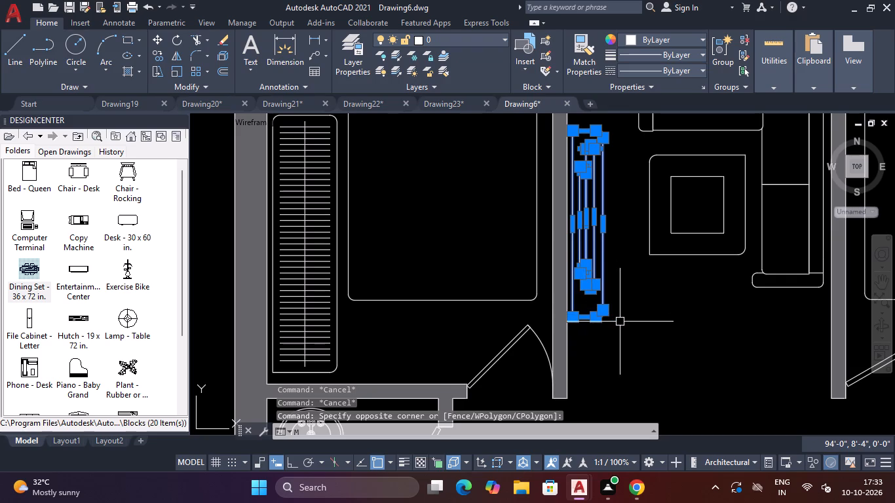
pyautogui.press('space')
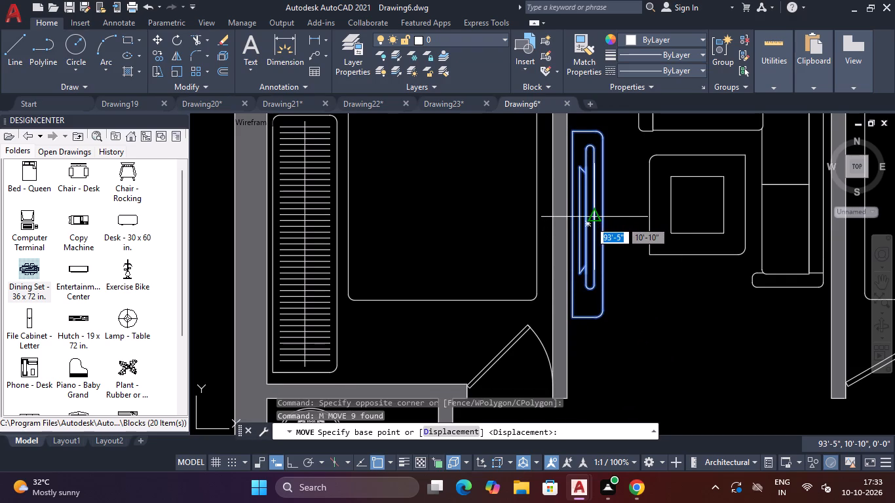
pyautogui.click(587, 224)
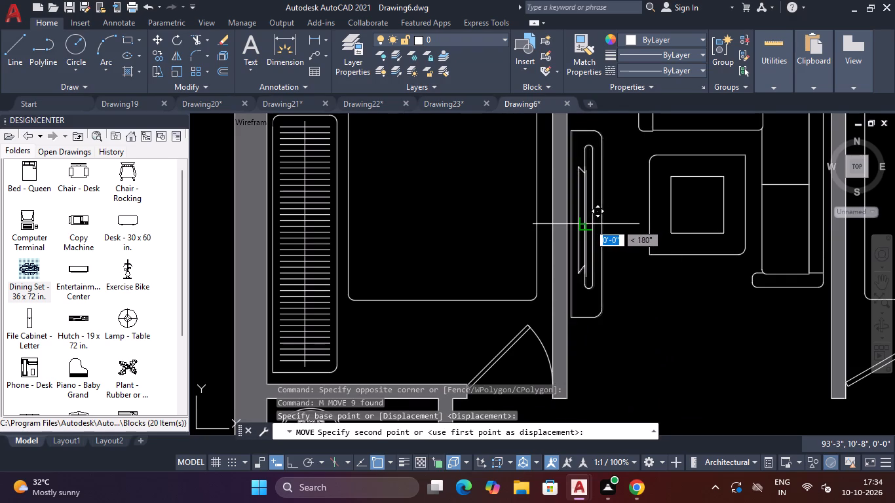
pyautogui.click(589, 223)
# Scale up the dining set in the central hall, using the table's lower-left corner as the base point.
pyautogui.scroll(-4, 607, 232)
pyautogui.scroll(3, 630, 310)
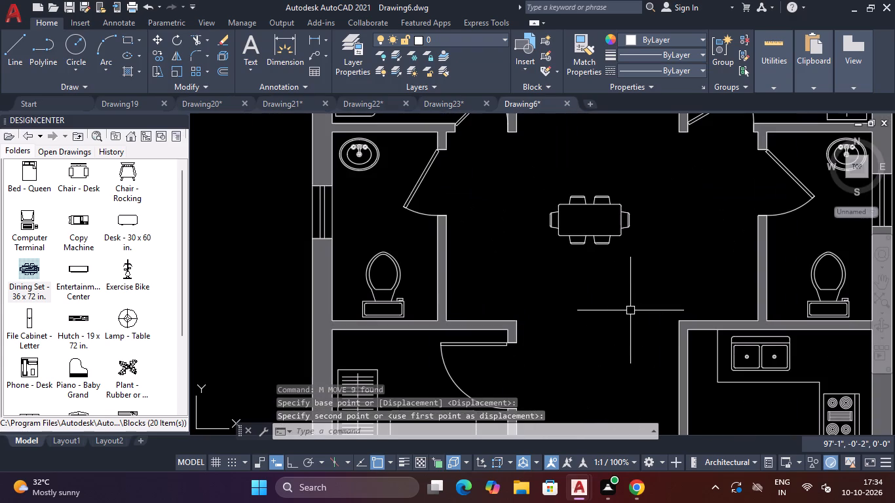
pyautogui.scroll(-1, 630, 310)
pyautogui.click(631, 230)
pyautogui.click(596, 275)
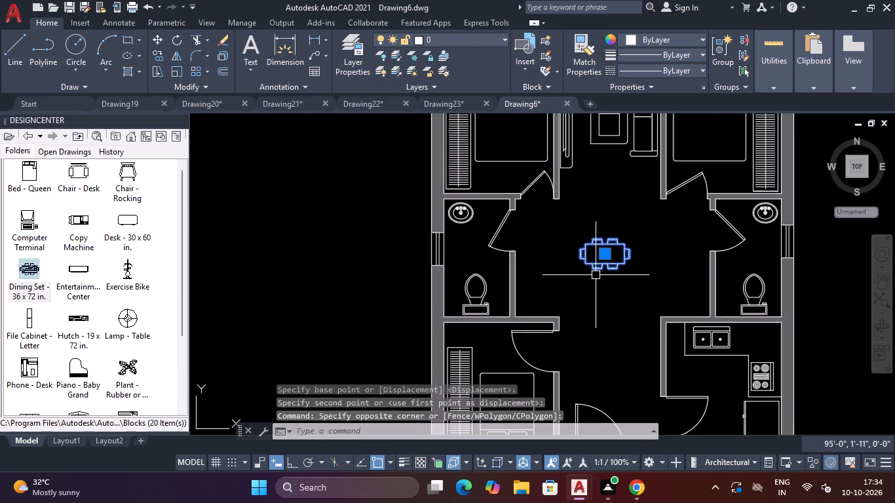
pyautogui.write('SC')
pyautogui.press('space')
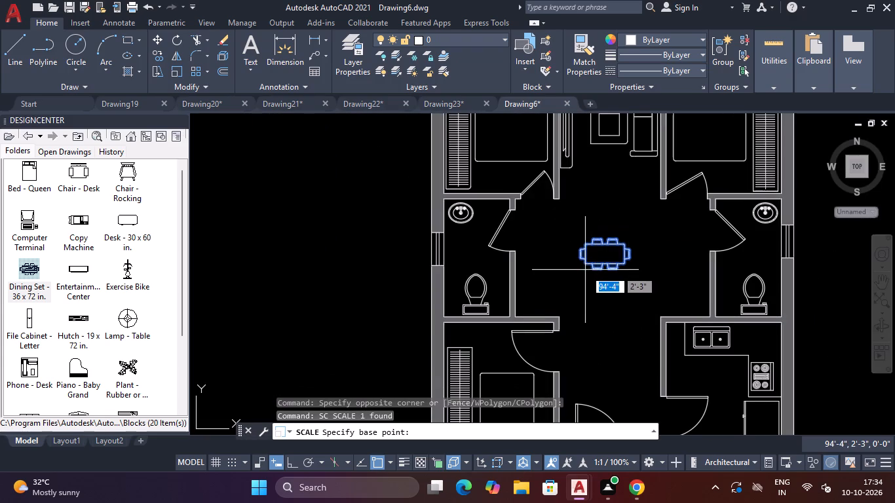
pyautogui.click(583, 264)
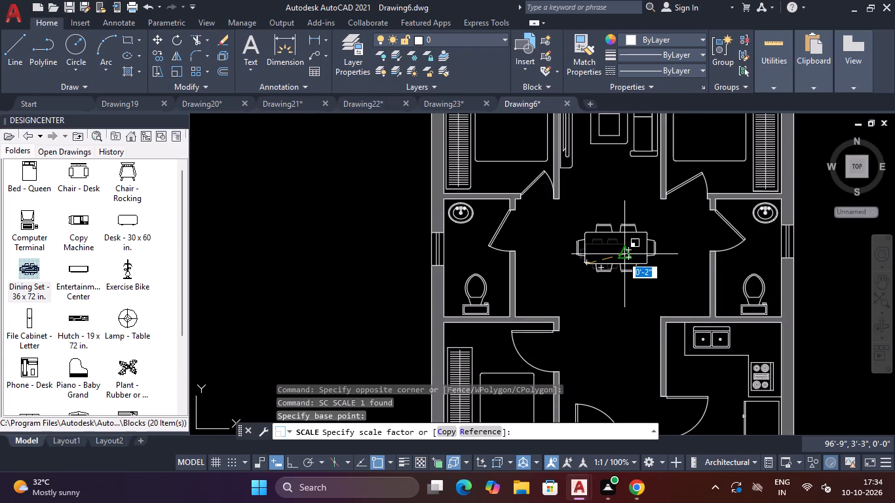
pyautogui.click(622, 255)
pyautogui.scroll(-4, 624, 255)
pyautogui.scroll(2, 624, 269)
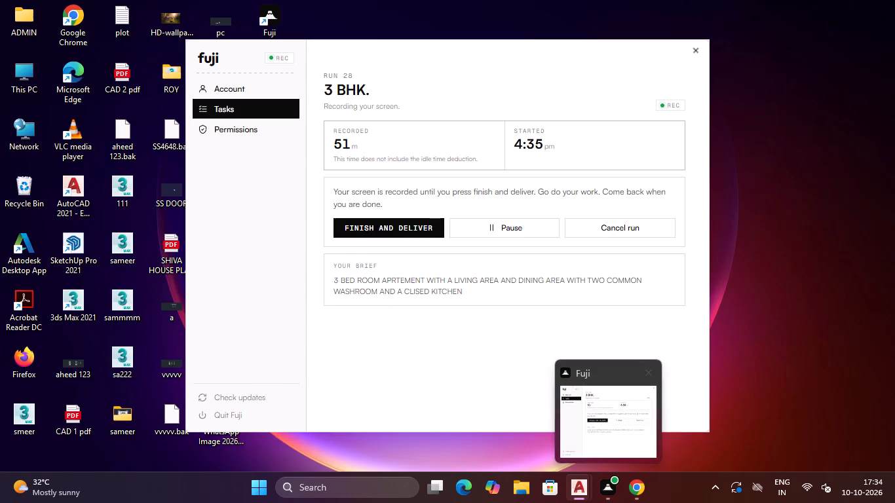
# Examine the upper bedrooms and the living area's furniture, and check the apartment plan as a whole.
pyautogui.press('Escape')
pyautogui.press('Escape')
pyautogui.press('Escape')
pyautogui.press('Escape')
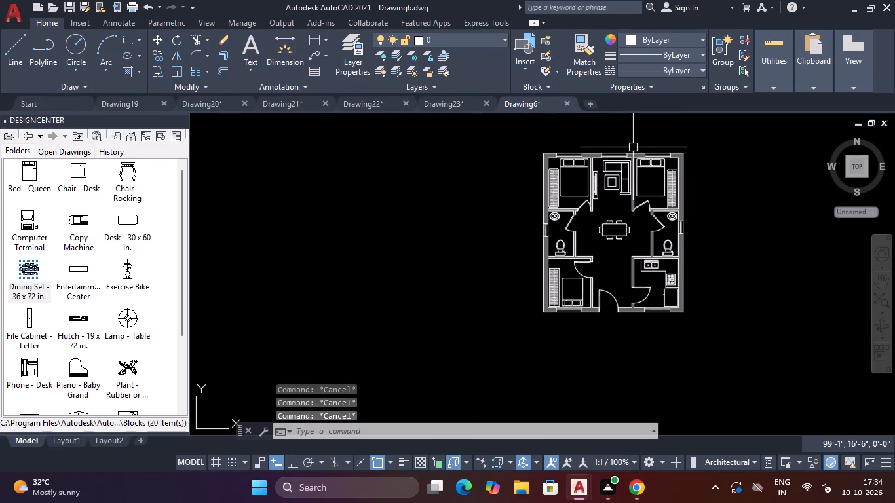
pyautogui.press('Escape')
pyautogui.press('Escape')
pyautogui.press('Escape')
pyautogui.scroll(4, 635, 147)
pyautogui.scroll(1, 696, 253)
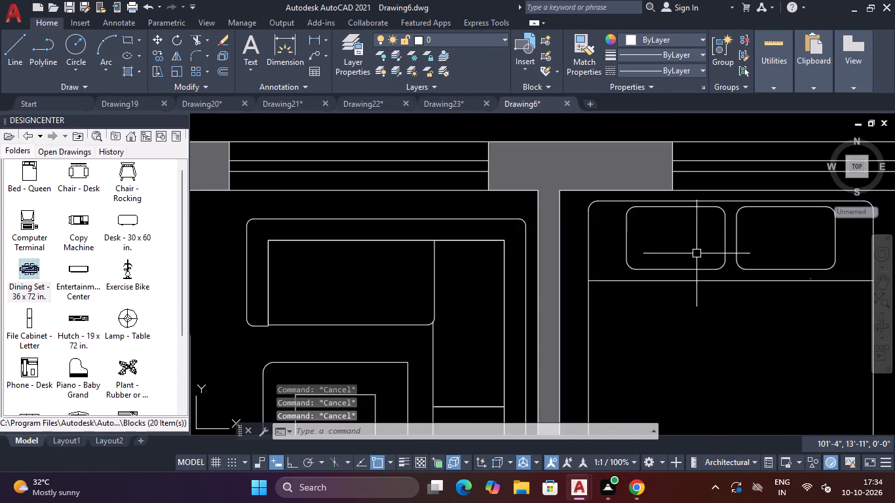
pyautogui.scroll(1, 696, 253)
pyautogui.scroll(-3, 696, 253)
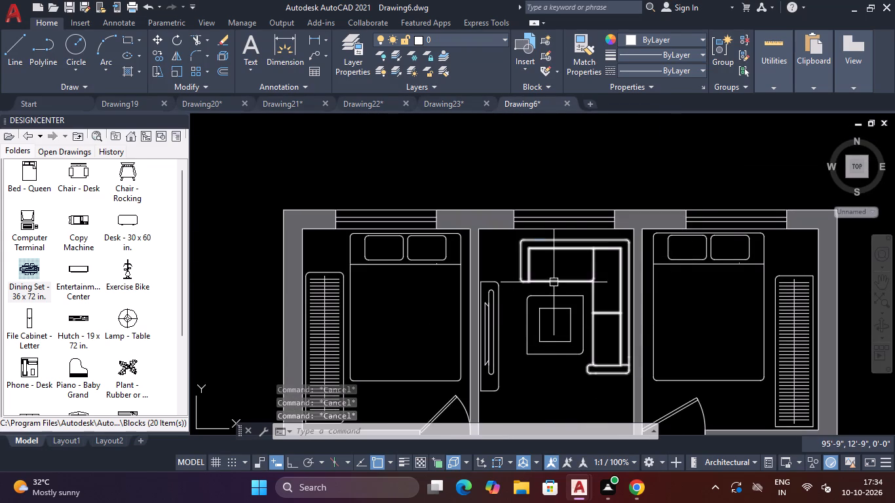
pyautogui.click(554, 282)
pyautogui.press('Escape')
pyautogui.scroll(-3, 406, 308)
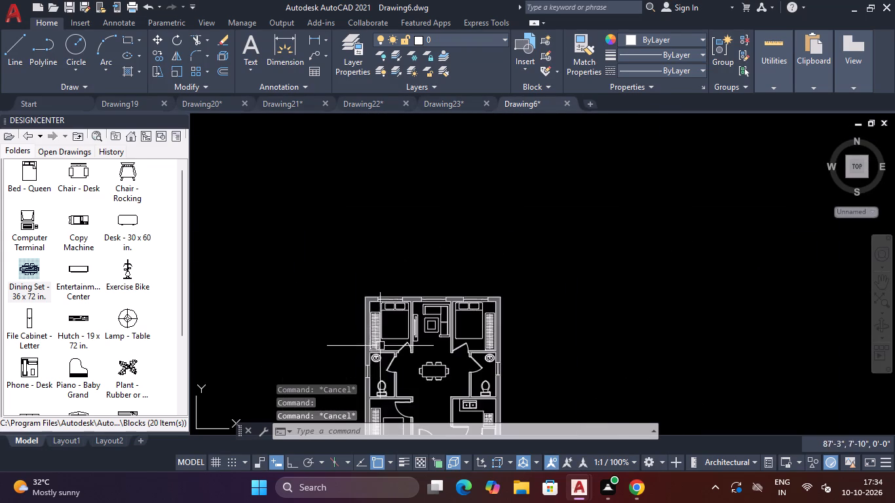
pyautogui.scroll(-3, 379, 403)
pyautogui.scroll(-2, 409, 361)
pyautogui.scroll(4, 398, 391)
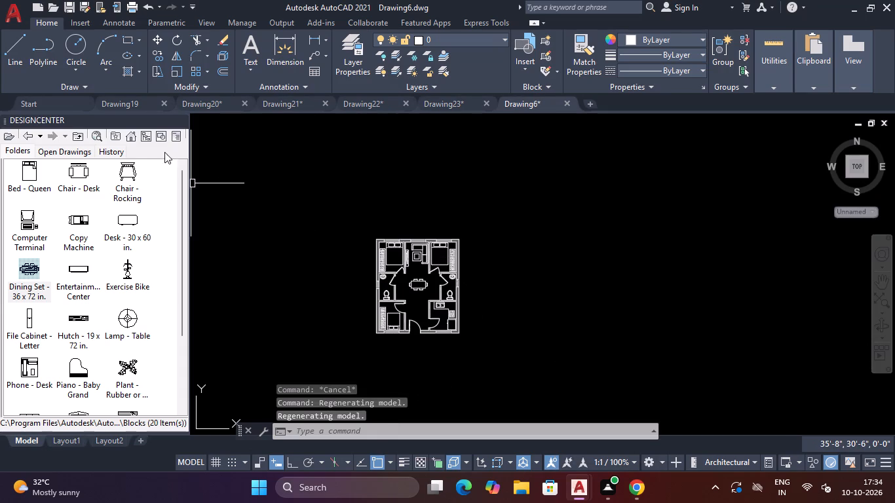
# Close the DesignCenter palette to clear the drawing area around the floor plan.
pyautogui.click(179, 121)
pyautogui.scroll(-2, 327, 204)
pyautogui.scroll(3, 334, 228)
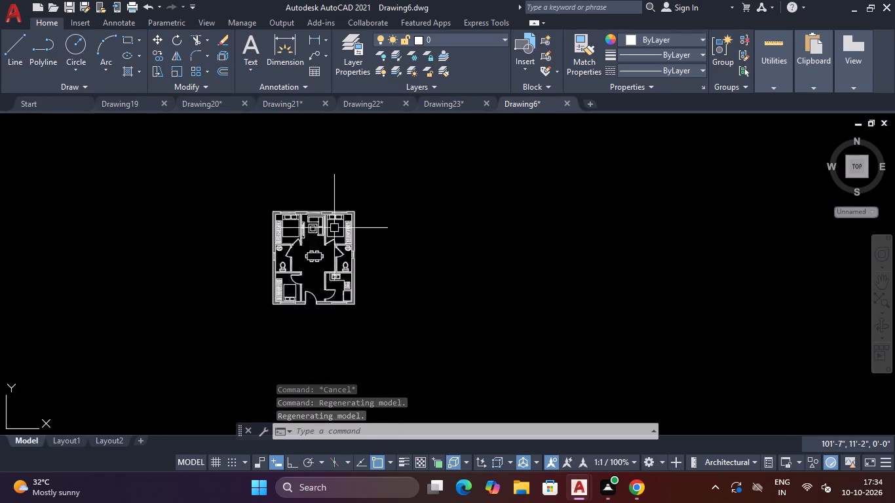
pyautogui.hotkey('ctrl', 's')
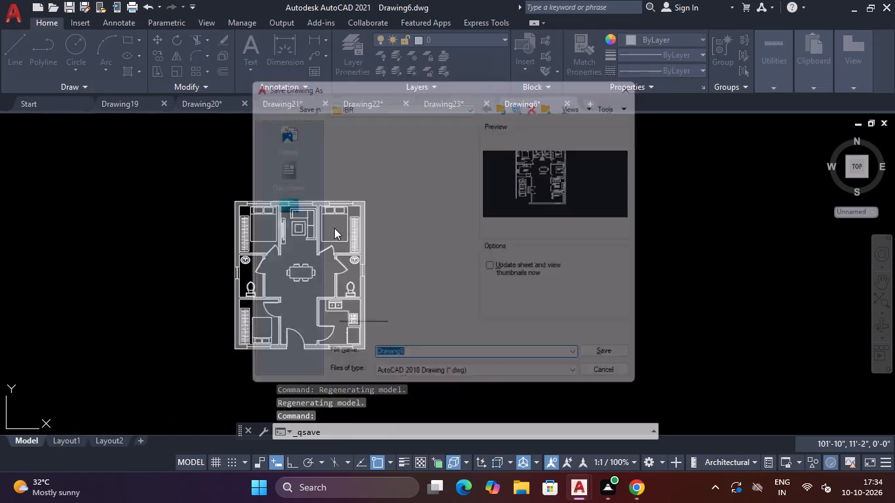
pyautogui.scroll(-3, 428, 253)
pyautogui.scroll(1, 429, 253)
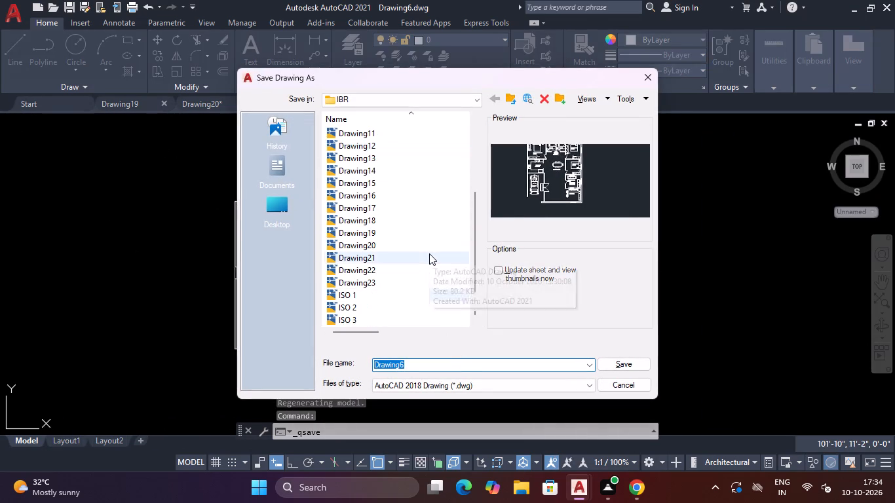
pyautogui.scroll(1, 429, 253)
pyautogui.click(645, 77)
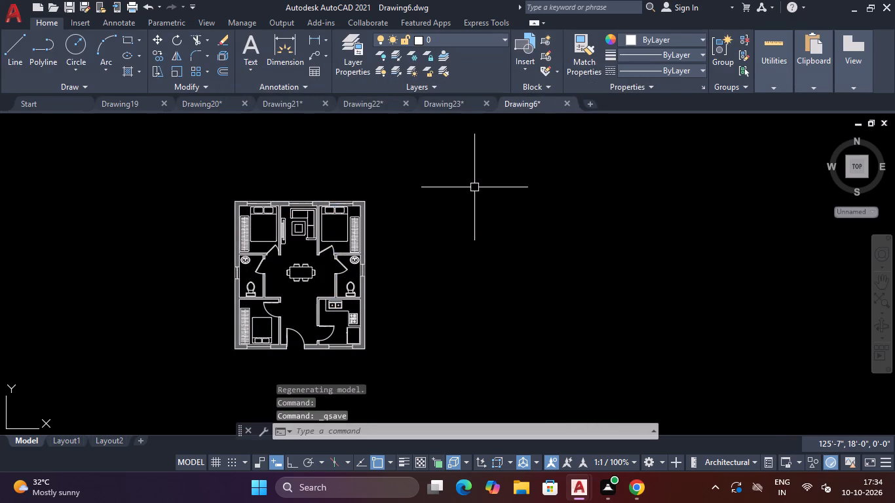
# Save the apartment plan in the IBR folder under the new file name Drawing24.
pyautogui.hotkey('ctrl', 's')
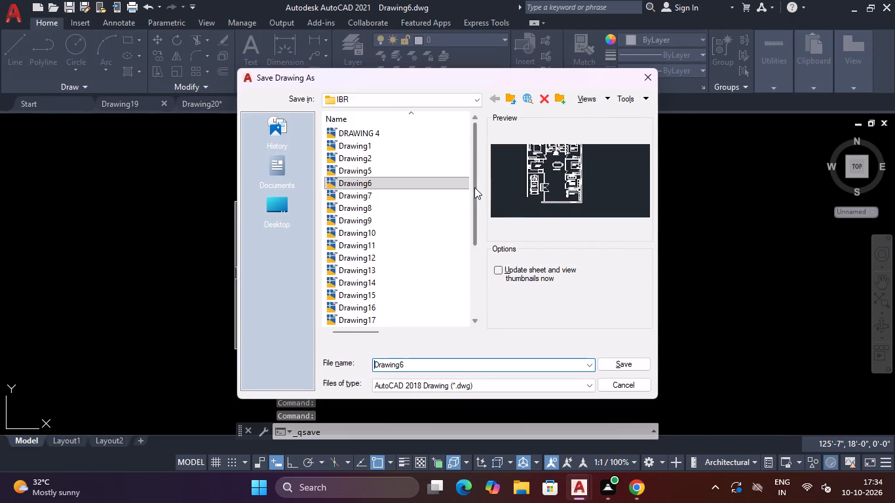
pyautogui.click(455, 369)
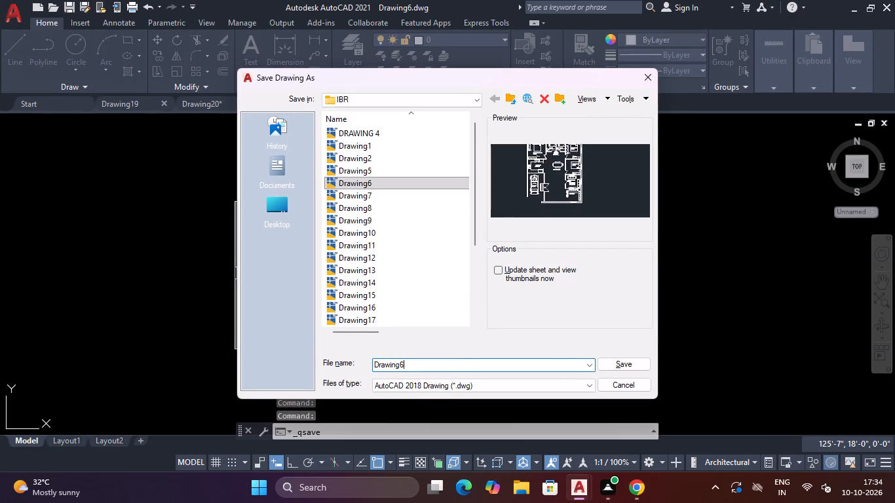
pyautogui.press('BackSpace')
pyautogui.press('2')
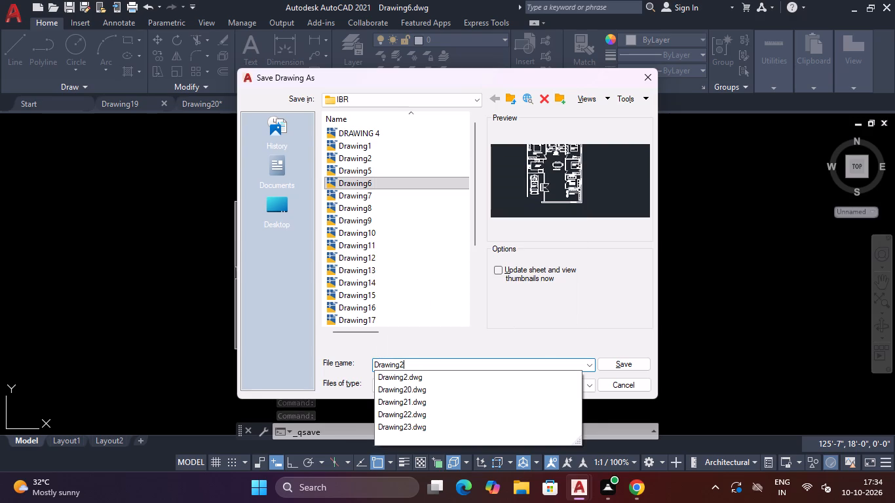
pyautogui.press('4')
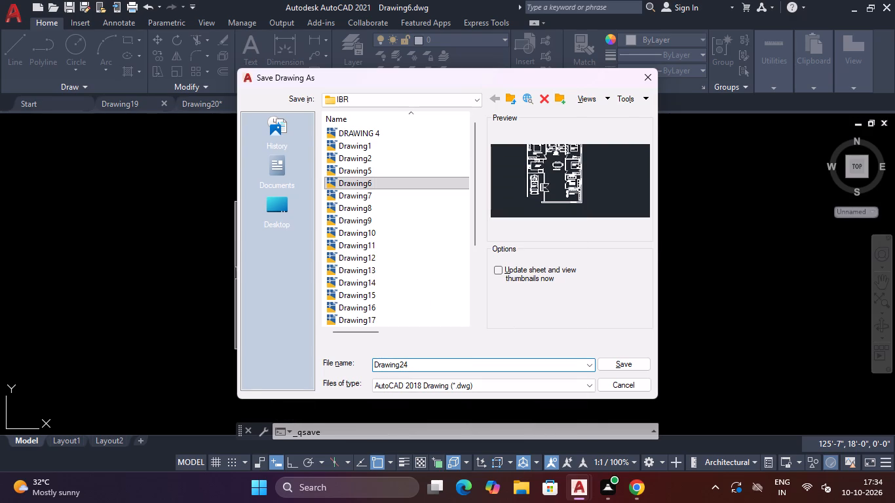
pyautogui.click(632, 360)
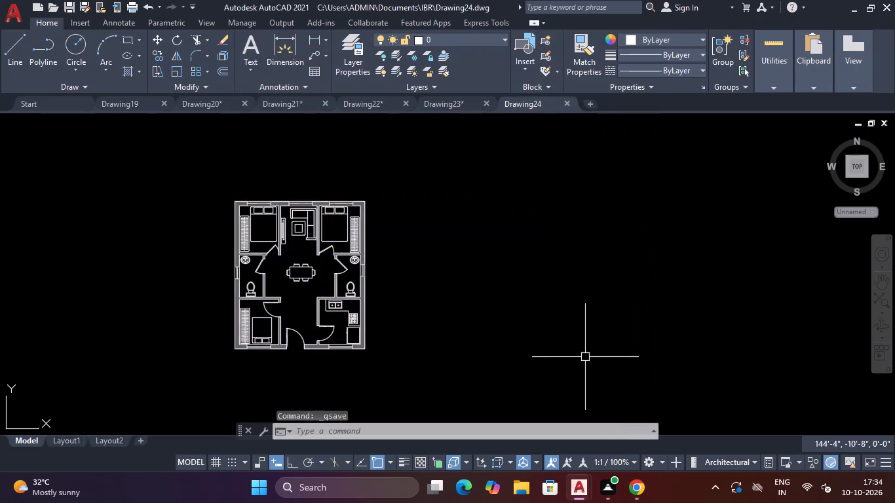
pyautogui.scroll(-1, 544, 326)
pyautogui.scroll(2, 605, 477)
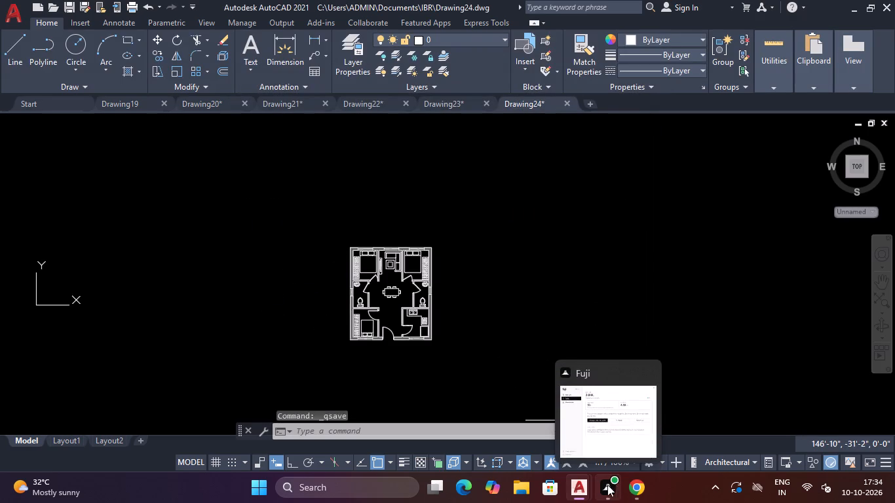